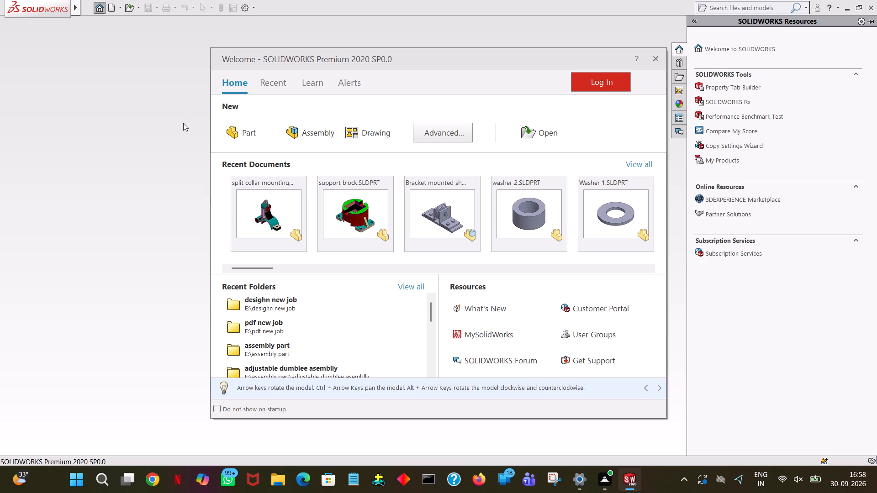
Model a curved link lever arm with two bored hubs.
Create a new part document.
{"action": "left_click", "coordinate": [241, 122]}
{"action": "double_click", "coordinate": [245, 132]}
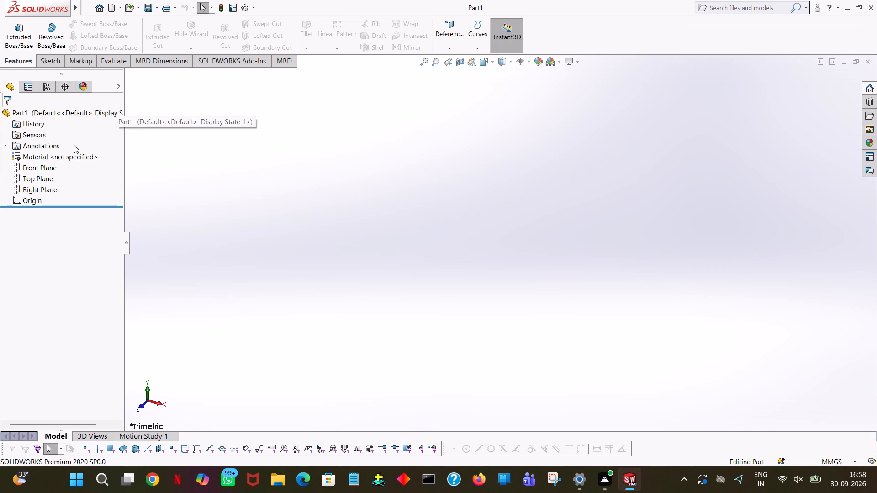
Sketch a circle centred on the origin on the Right Plane with a 25 mm radius.
{"action": "left_click", "coordinate": [38, 187]}
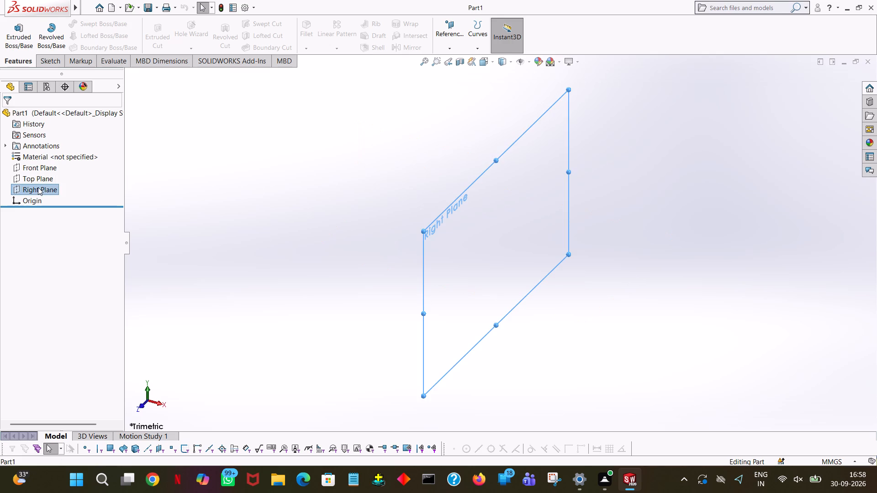
{"action": "left_click", "coordinate": [44, 174]}
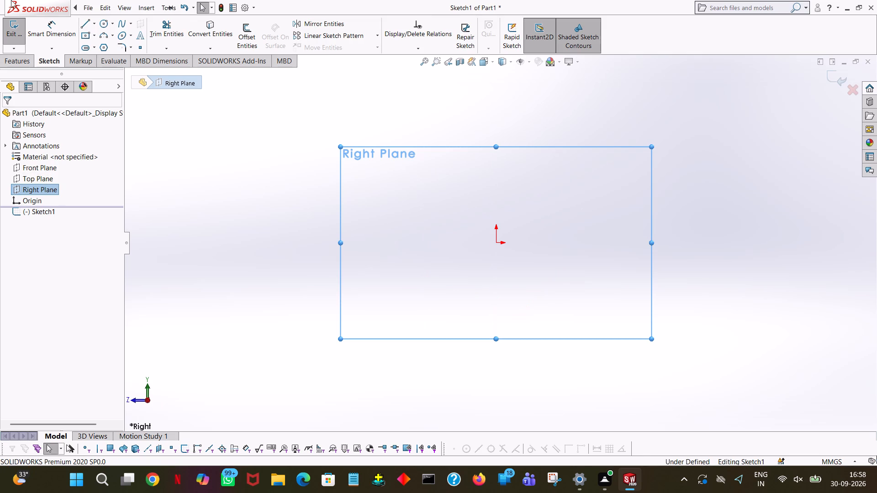
{"action": "left_click", "coordinate": [103, 23]}
{"action": "left_click", "coordinate": [495, 243]}
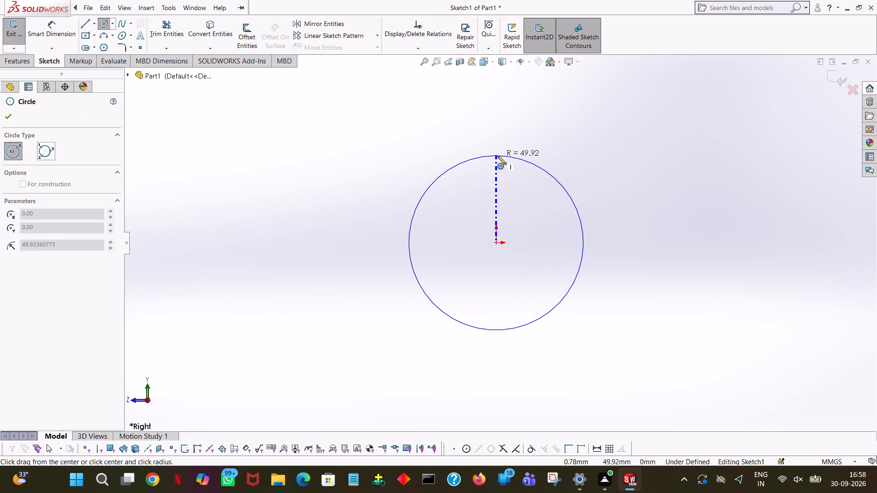
{"action": "left_click", "coordinate": [497, 156]}
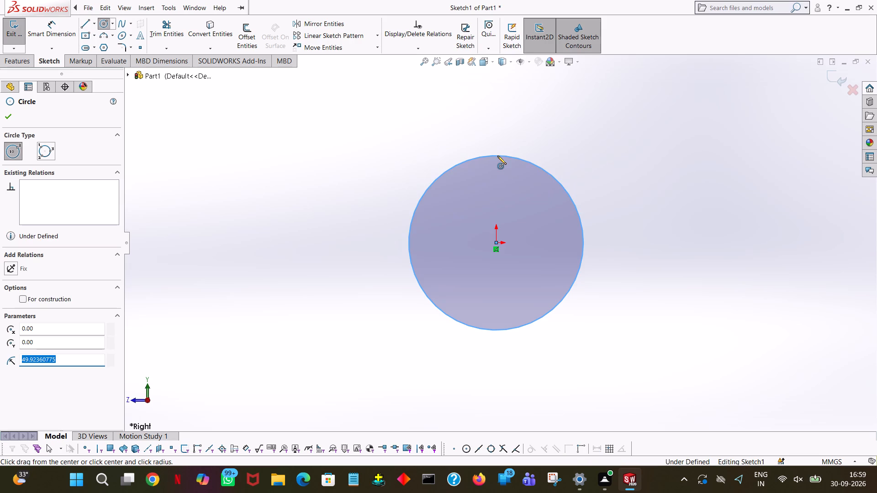
{"action": "key", "text": "2"}
{"action": "key", "text": "5"}
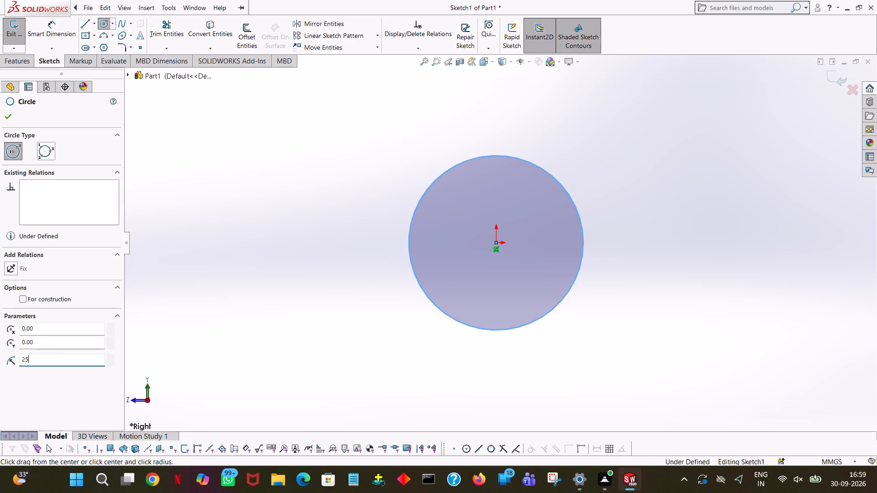
{"action": "key", "text": "Return"}
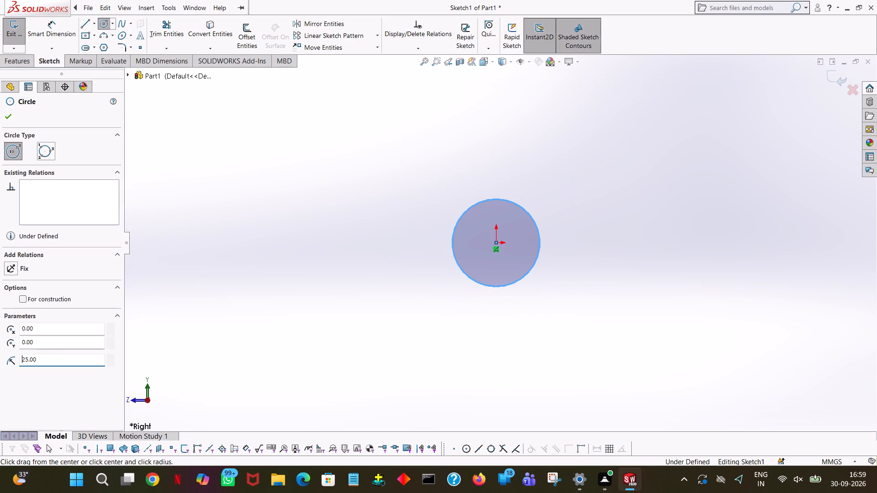
{"action": "left_click", "coordinate": [5, 115]}
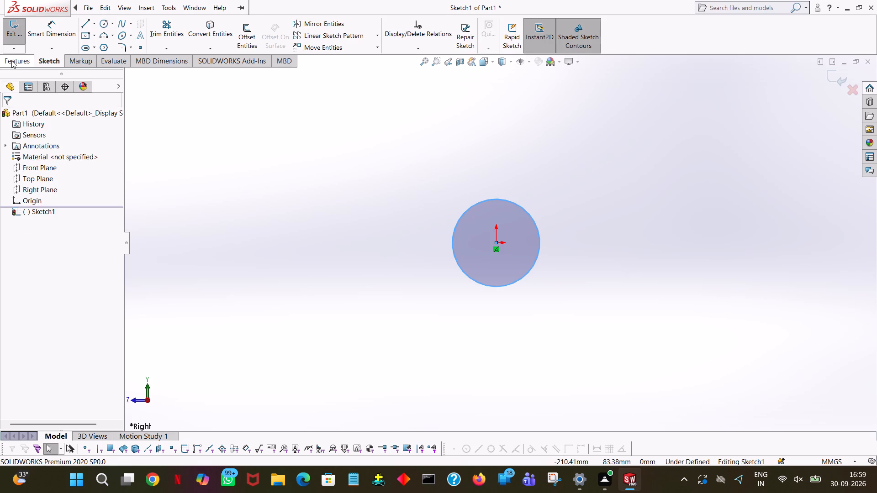
Extrude the circle as a boss with the Mid Plane end condition and a depth of 75 mm.
{"action": "left_click", "coordinate": [11, 60]}
{"action": "left_click", "coordinate": [17, 47]}
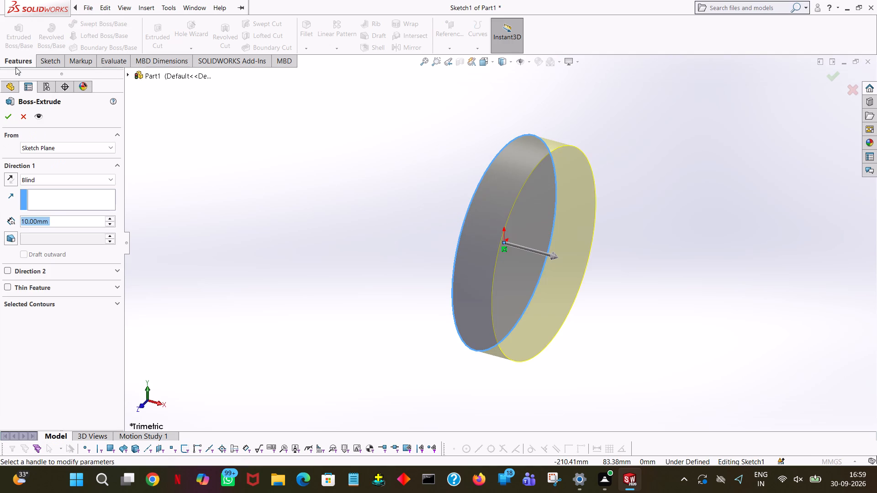
{"action": "left_click", "coordinate": [27, 176]}
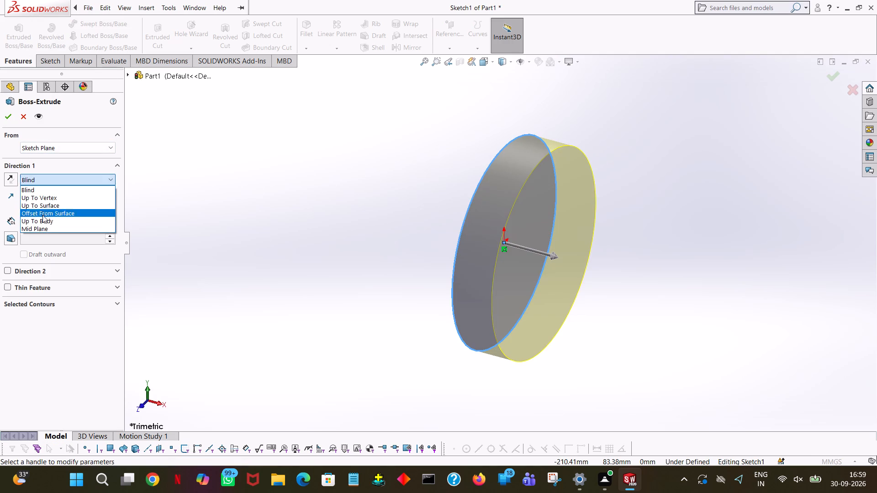
{"action": "left_click", "coordinate": [57, 233]}
{"action": "left_click", "coordinate": [101, 178]}
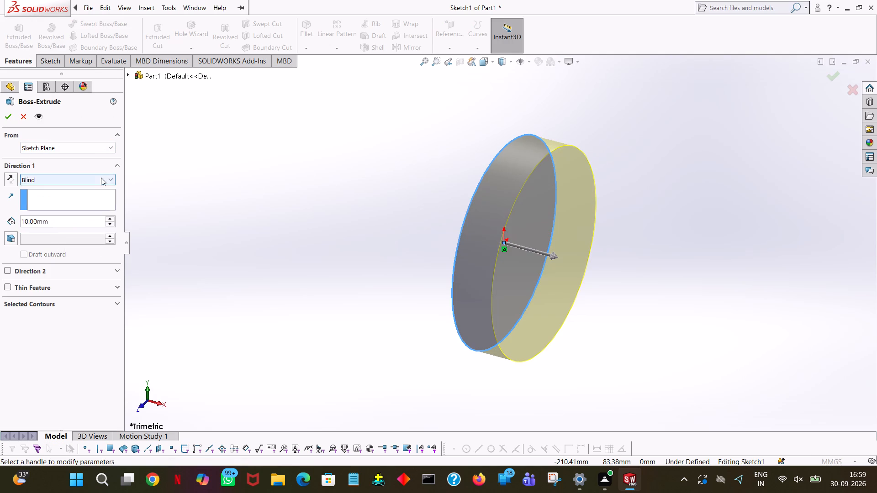
{"action": "left_click", "coordinate": [81, 232]}
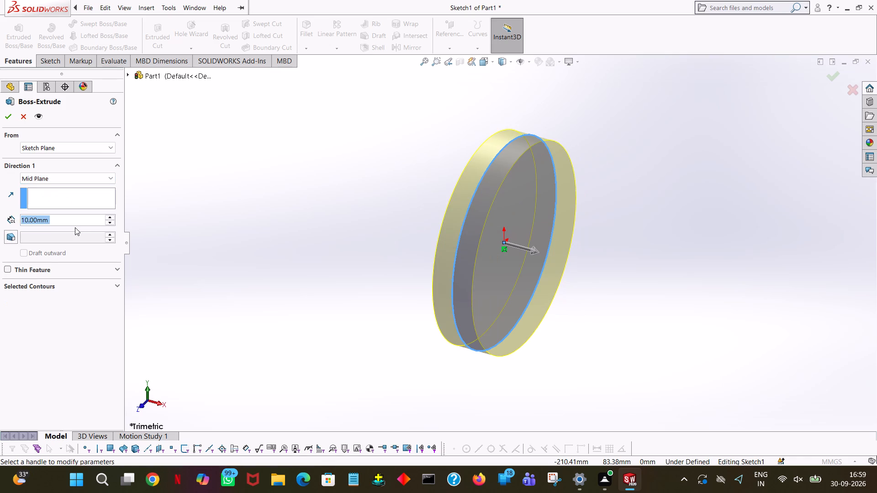
{"action": "type", "text": "75"}
{"action": "key", "text": "Return"}
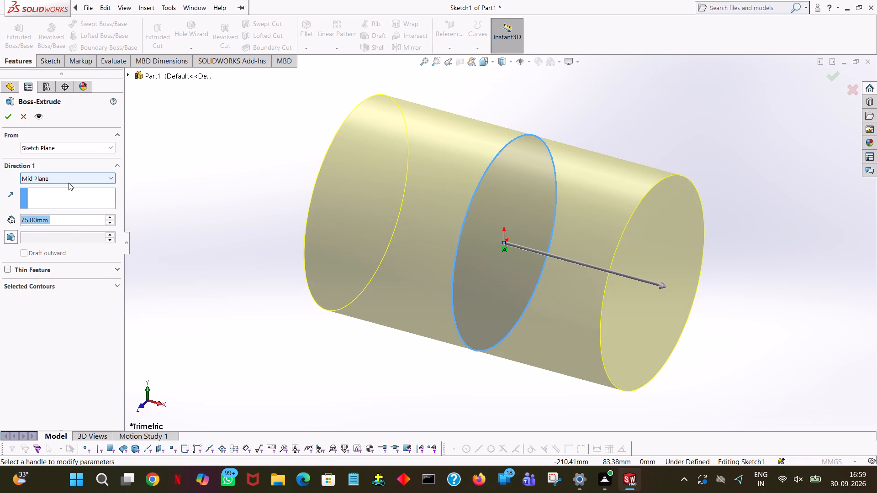
{"action": "left_click", "coordinate": [12, 113]}
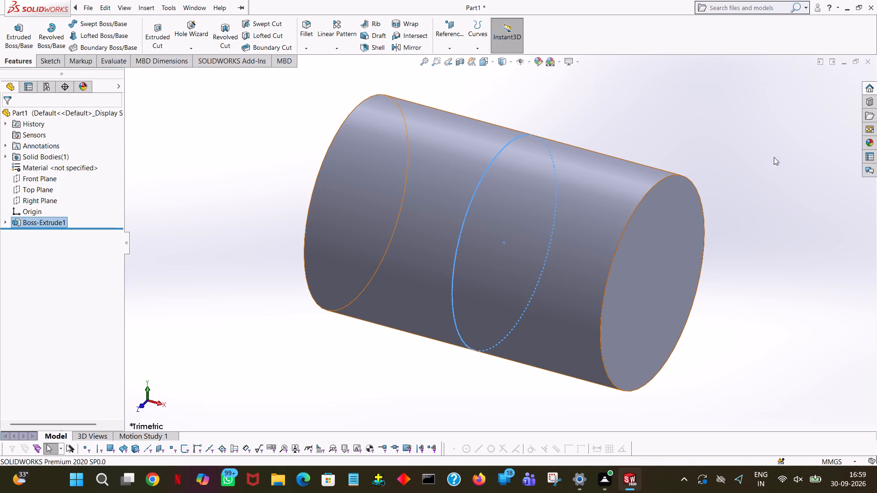
{"action": "left_click", "coordinate": [832, 142]}
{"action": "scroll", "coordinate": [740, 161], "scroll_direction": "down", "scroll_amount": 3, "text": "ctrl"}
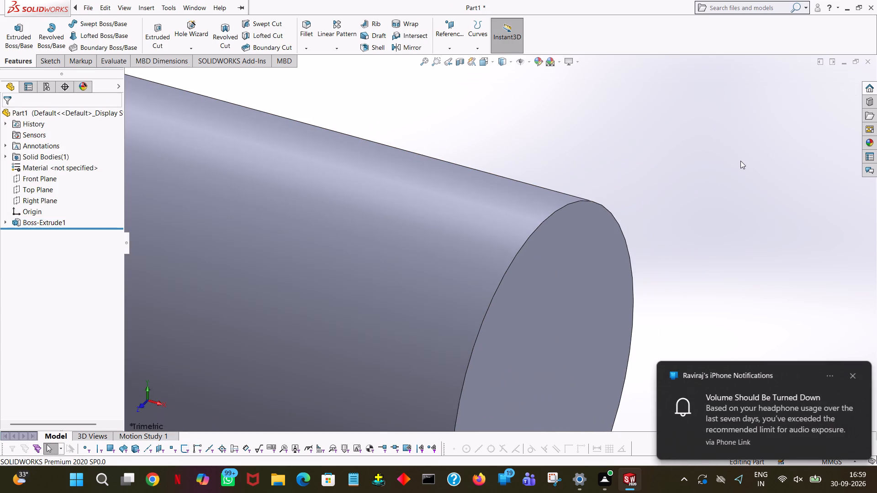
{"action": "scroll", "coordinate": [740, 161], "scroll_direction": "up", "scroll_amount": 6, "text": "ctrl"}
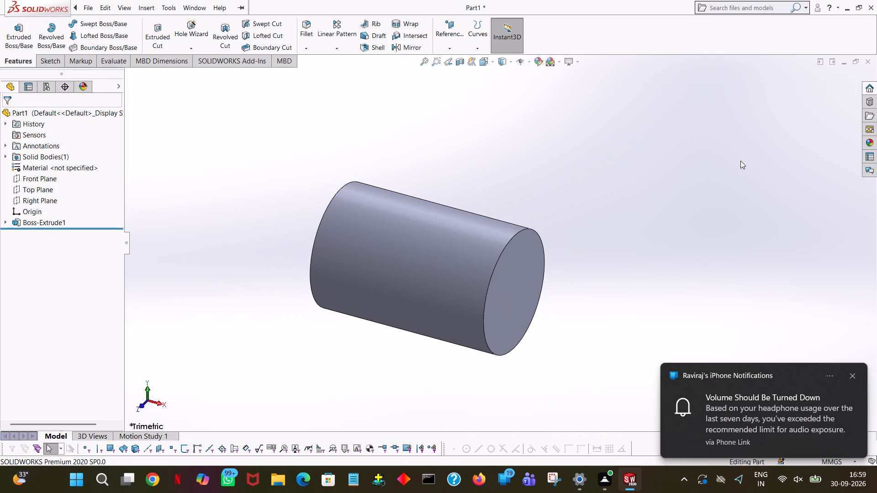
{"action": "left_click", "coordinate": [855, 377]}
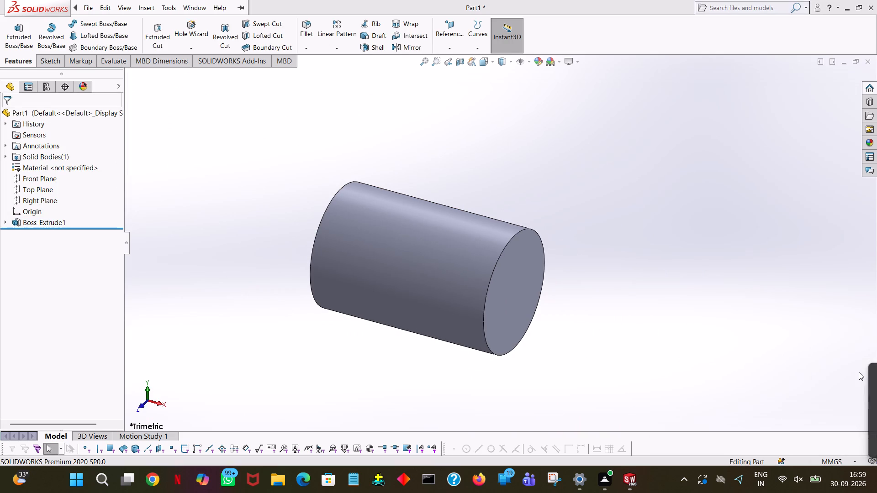
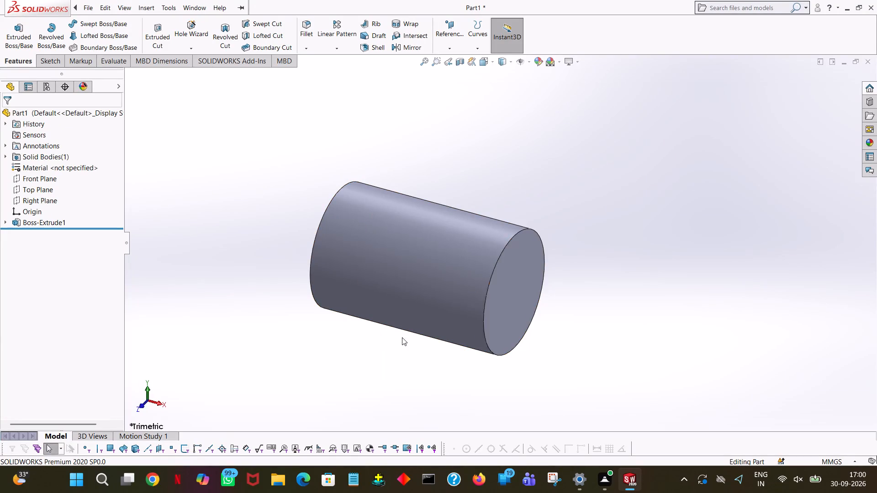
Enlarge the displayed Front Plane boundary so it extends well beyond the cylinder on all four sides.
{"action": "middle_click_drag", "start_coordinate": [655, 247], "coordinate": [672, 169]}
{"action": "middle_click", "coordinate": [672, 169]}
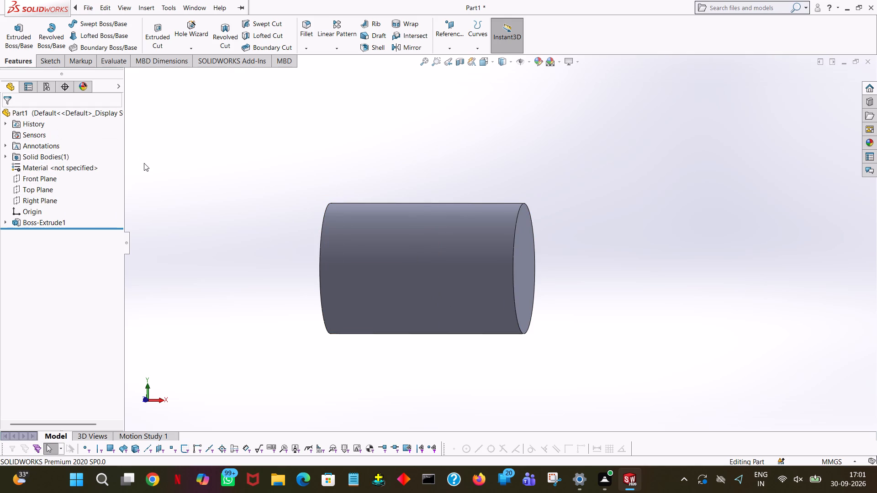
{"action": "left_click", "coordinate": [40, 175]}
{"action": "middle_click_drag", "start_coordinate": [790, 215], "coordinate": [710, 213]}
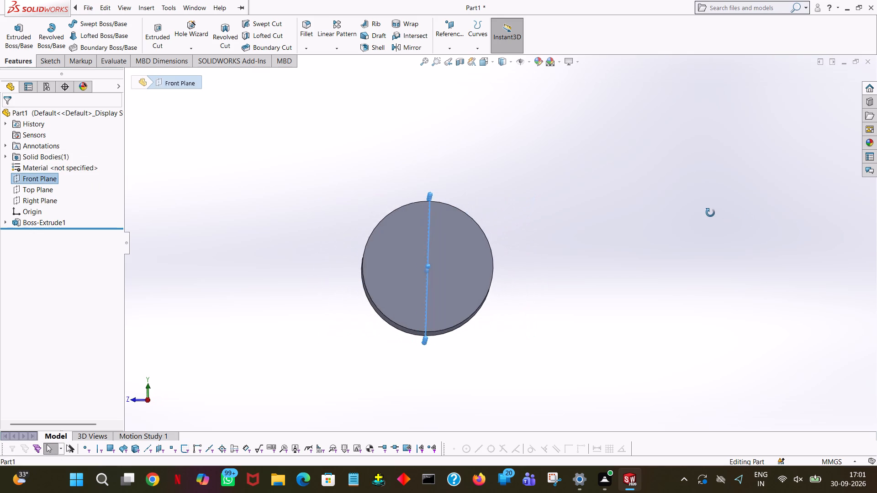
{"action": "middle_click_drag", "start_coordinate": [710, 213], "coordinate": [798, 213]}
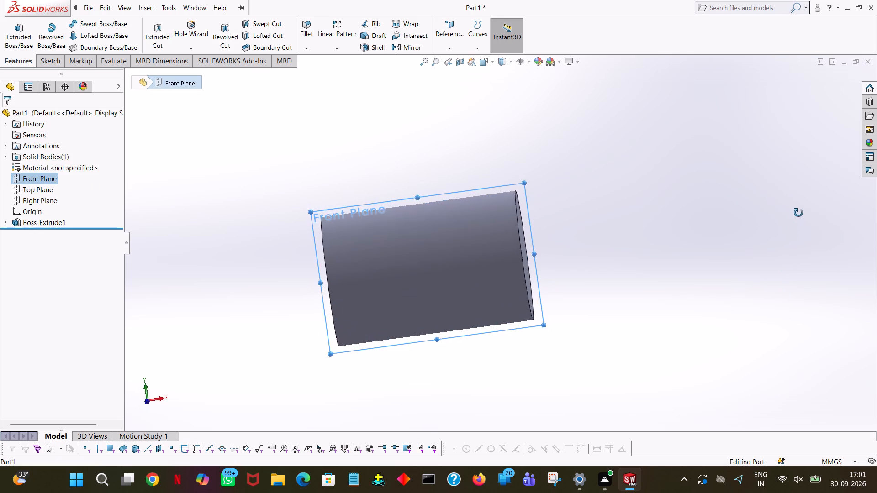
{"action": "middle_click_drag", "start_coordinate": [798, 213], "coordinate": [820, 225]}
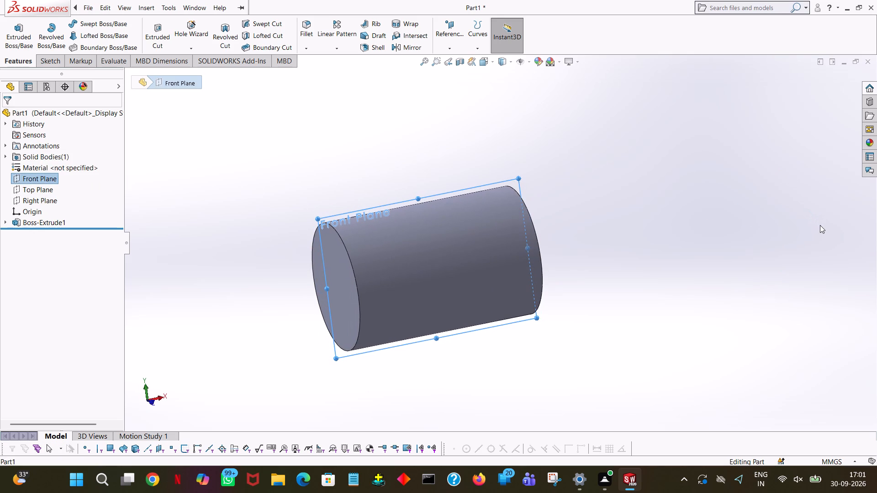
{"action": "middle_click_drag", "start_coordinate": [710, 261], "coordinate": [680, 304]}
{"action": "left_click_drag", "start_coordinate": [411, 205], "coordinate": [409, 92]}
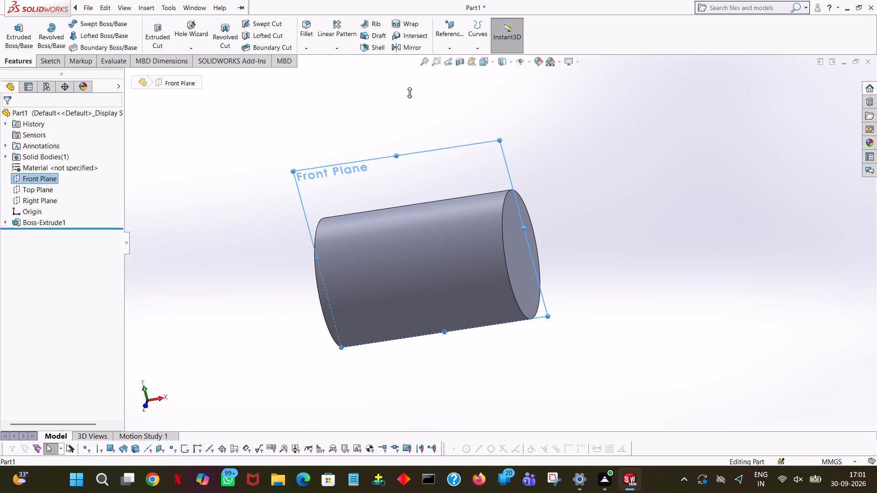
{"action": "left_click_drag", "start_coordinate": [409, 92], "coordinate": [415, 65]}
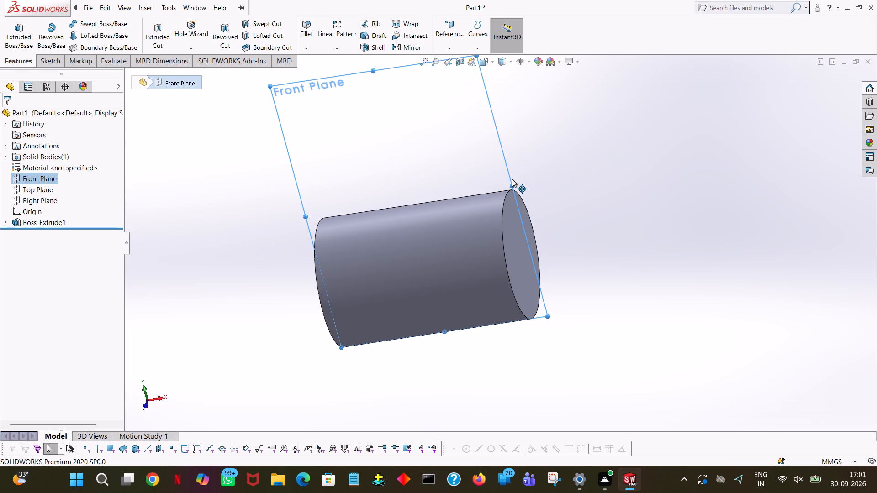
{"action": "left_click_drag", "start_coordinate": [508, 181], "coordinate": [834, 174]}
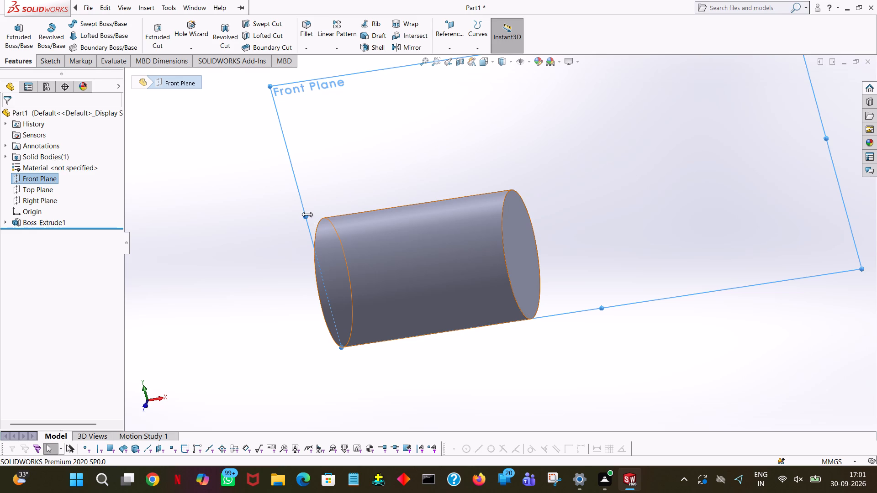
{"action": "left_click_drag", "start_coordinate": [307, 214], "coordinate": [143, 273]}
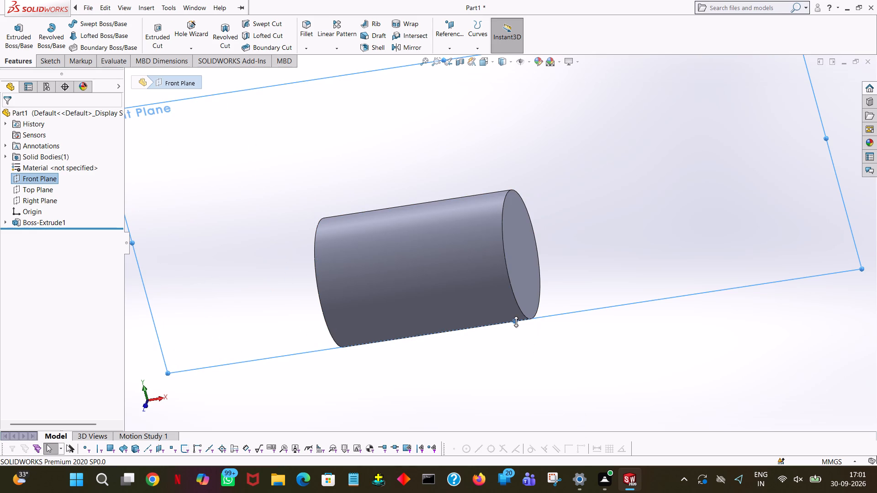
{"action": "left_click_drag", "start_coordinate": [516, 321], "coordinate": [513, 467]}
In a new sketch on the Front Plane, draw a vertical line 100 mm downward from the centre of the cylinder's +X end face.
{"action": "middle_click_drag", "start_coordinate": [602, 409], "coordinate": [531, 413]}
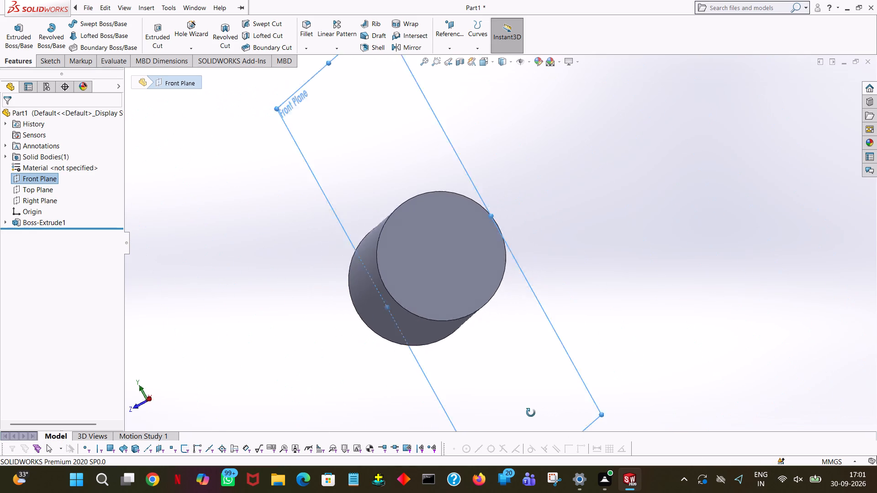
{"action": "middle_click_drag", "start_coordinate": [531, 413], "coordinate": [542, 391]}
{"action": "middle_click_drag", "start_coordinate": [602, 342], "coordinate": [631, 360]}
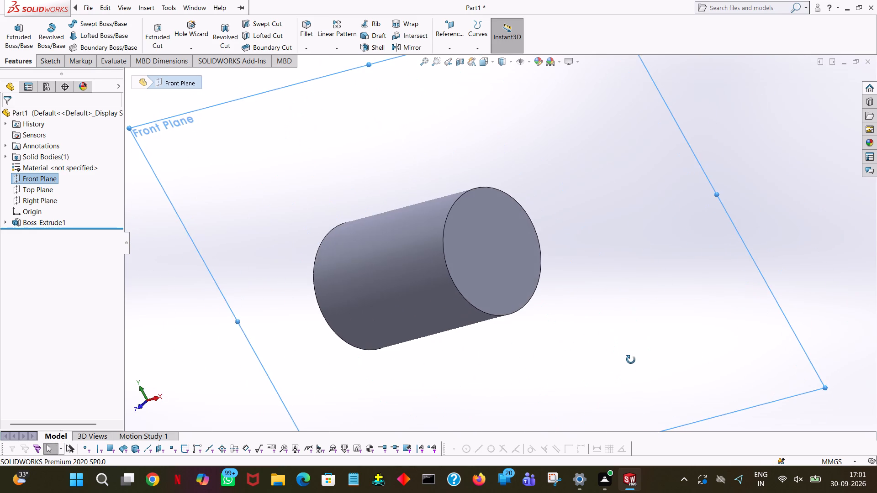
{"action": "middle_click_drag", "start_coordinate": [631, 360], "coordinate": [632, 360]}
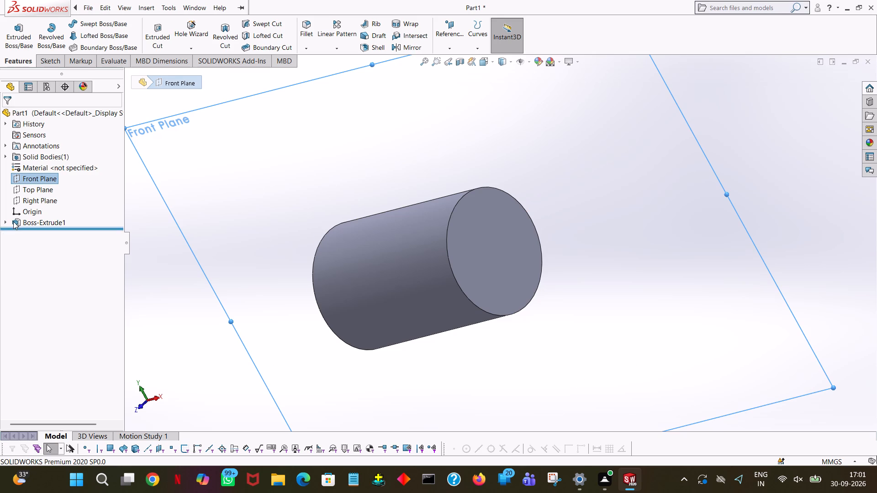
{"action": "left_click", "coordinate": [32, 174]}
{"action": "left_click", "coordinate": [38, 164]}
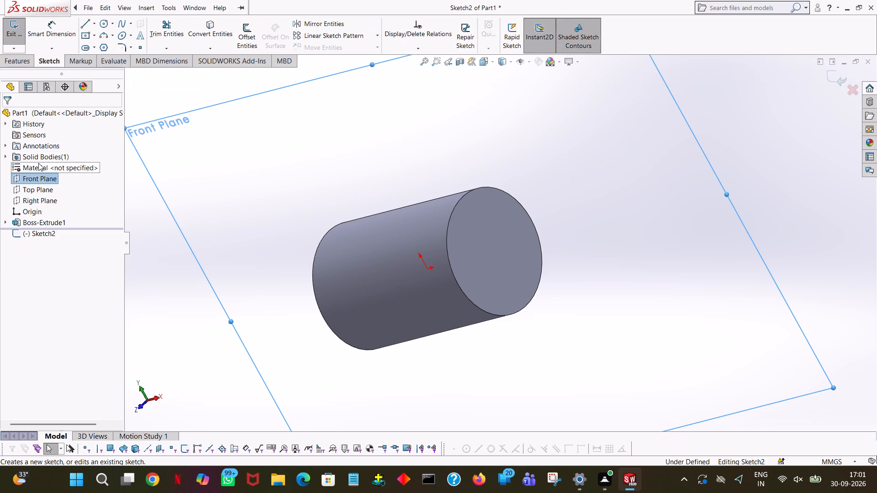
{"action": "key", "text": "space"}
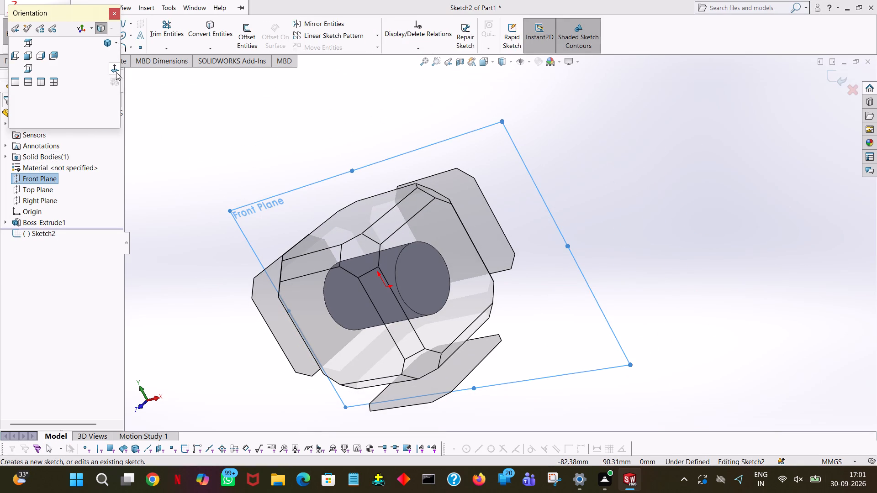
{"action": "left_click", "coordinate": [116, 71]}
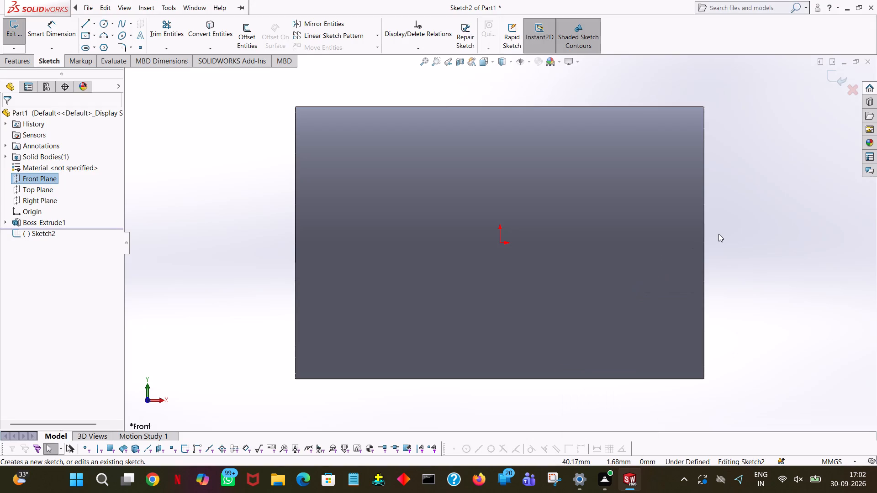
{"action": "scroll", "coordinate": [719, 234], "scroll_direction": "down", "scroll_amount": 2, "text": "ctrl"}
{"action": "scroll", "coordinate": [719, 234], "scroll_direction": "up", "scroll_amount": 8, "text": "ctrl"}
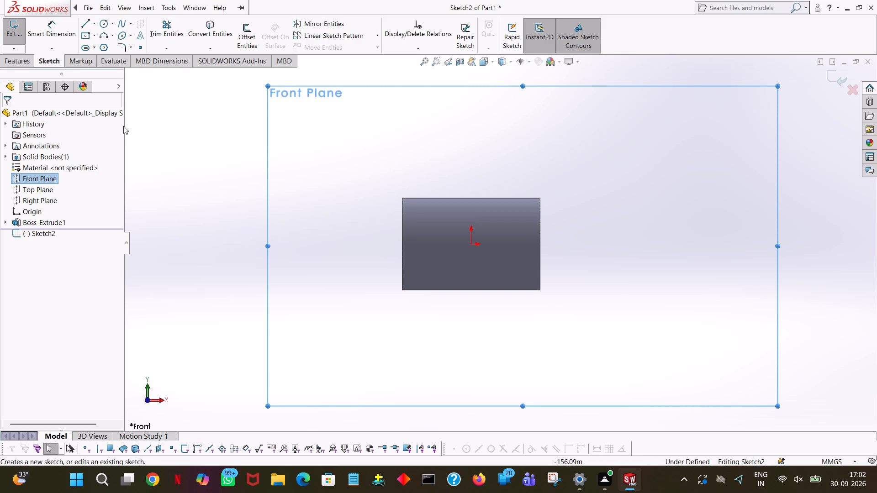
{"action": "left_click", "coordinate": [89, 26]}
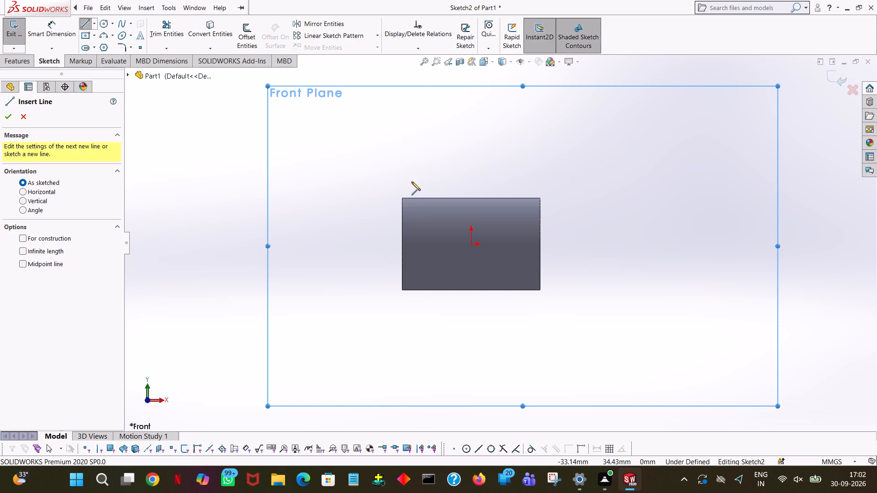
{"action": "left_click", "coordinate": [539, 243]}
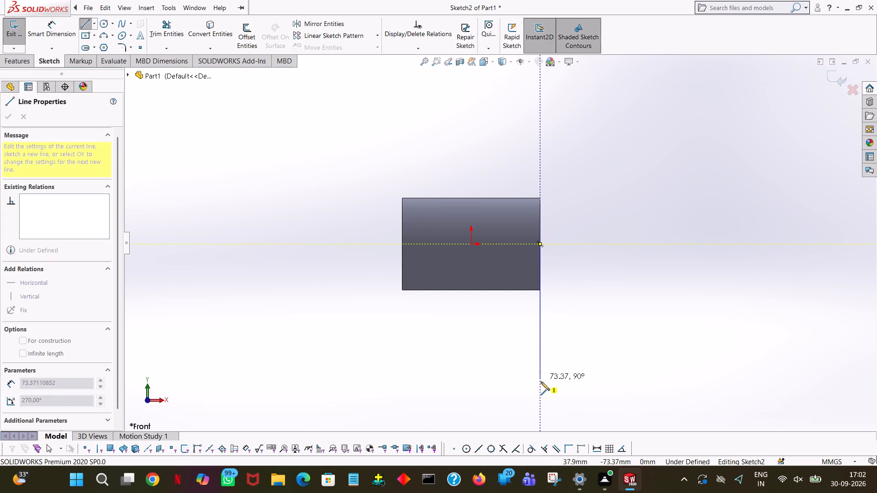
{"action": "left_click", "coordinate": [541, 429]}
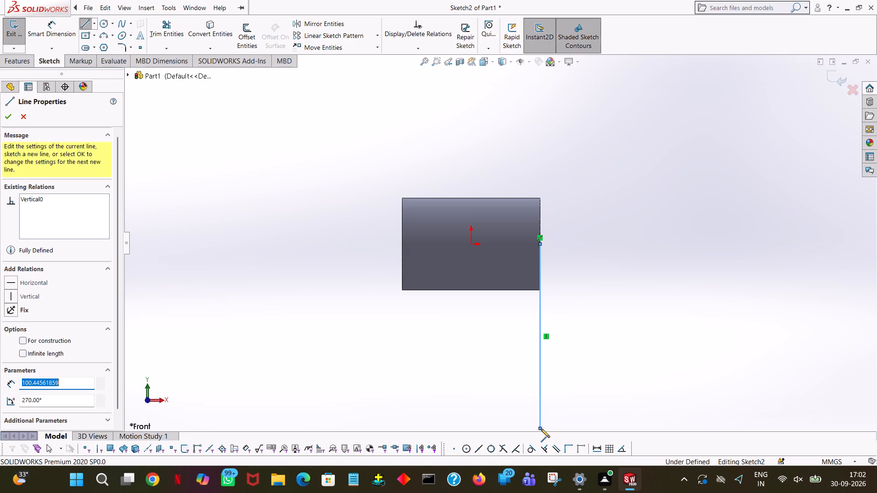
{"action": "type", "text": "100"}
{"action": "key", "text": "Return"}
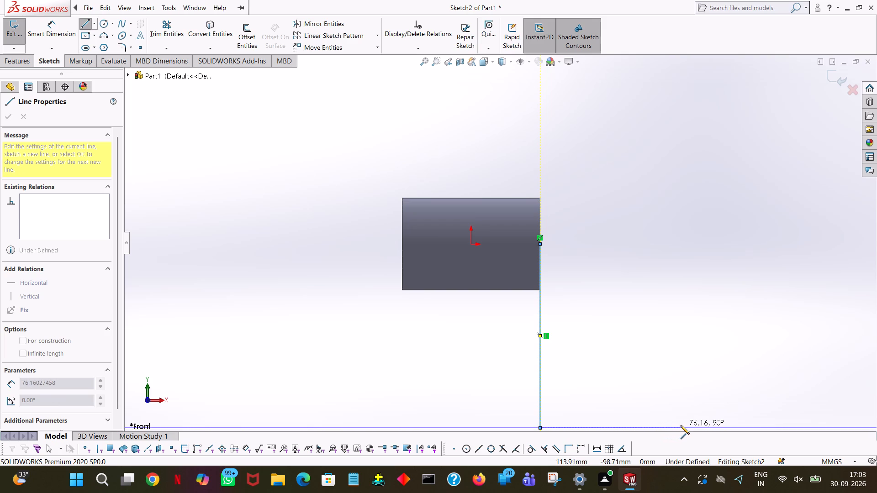
Draw a horizontal line 75 mm long from the vertical line's lower end, heading away from the cylinder.
{"action": "left_click", "coordinate": [681, 425]}
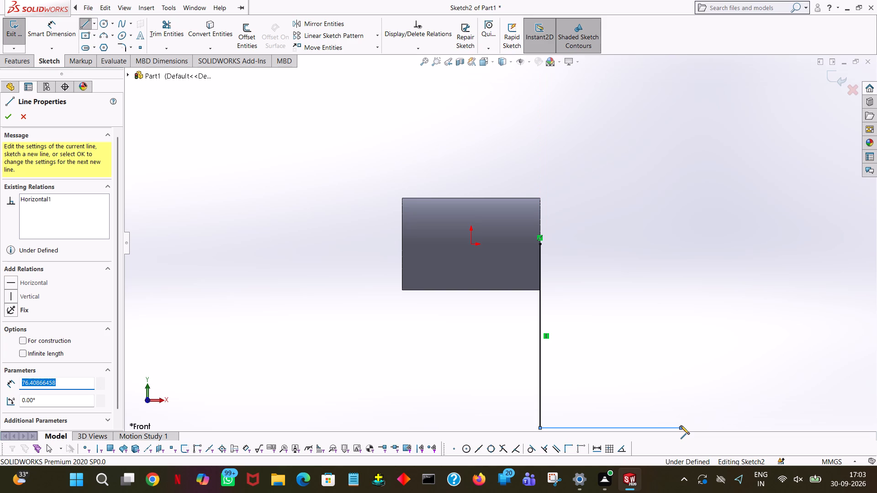
{"action": "type", "text": "75"}
{"action": "key", "text": "Return"}
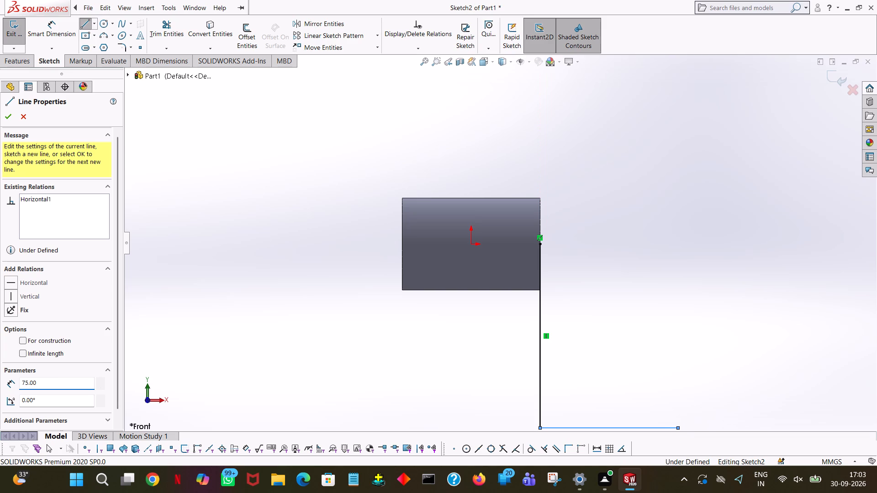
{"action": "right_click", "coordinate": [681, 425]}
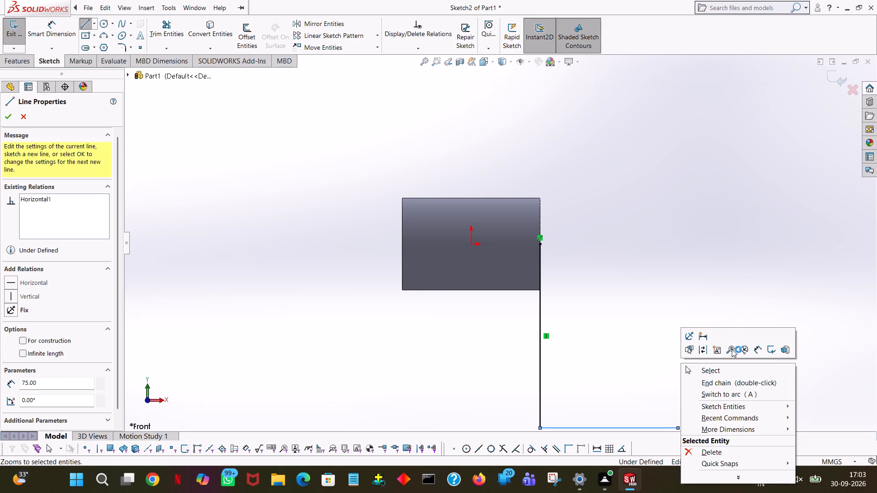
{"action": "left_click", "coordinate": [726, 368]}
{"action": "left_click", "coordinate": [734, 268]}
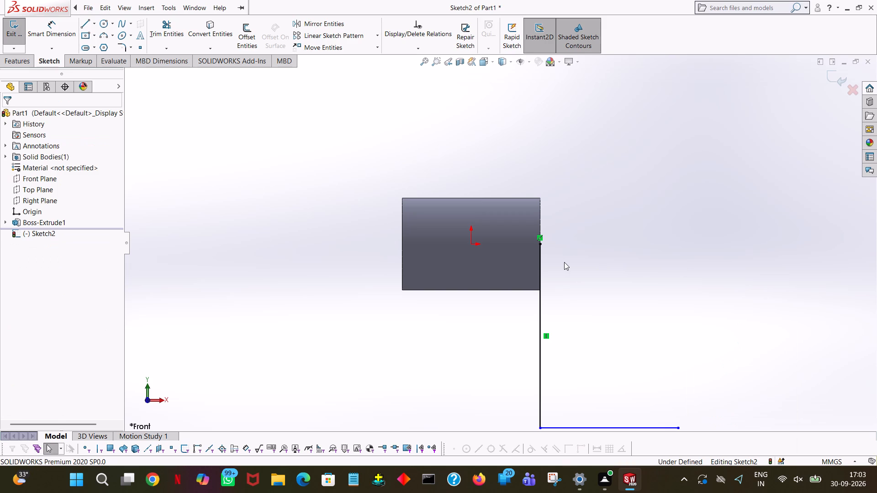
Sketch a circle with a 19 mm radius centred on the free end of the horizontal line.
{"action": "middle_click_drag", "start_coordinate": [668, 347], "coordinate": [656, 288], "text": "ctrl"}
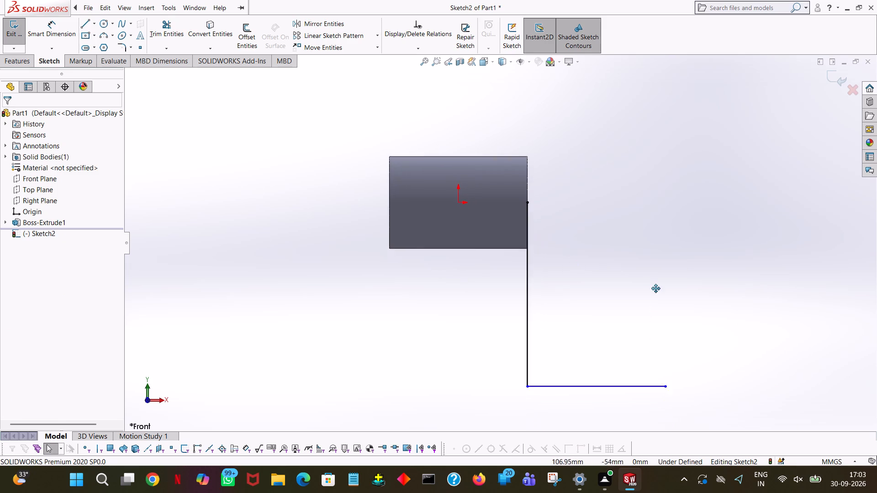
{"action": "middle_click_drag", "start_coordinate": [656, 288], "coordinate": [658, 277], "text": "ctrl"}
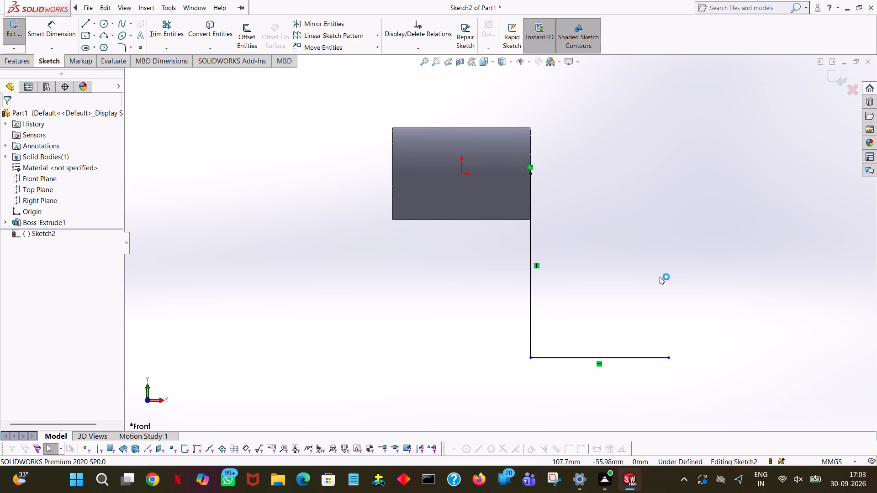
{"action": "left_click", "coordinate": [101, 27]}
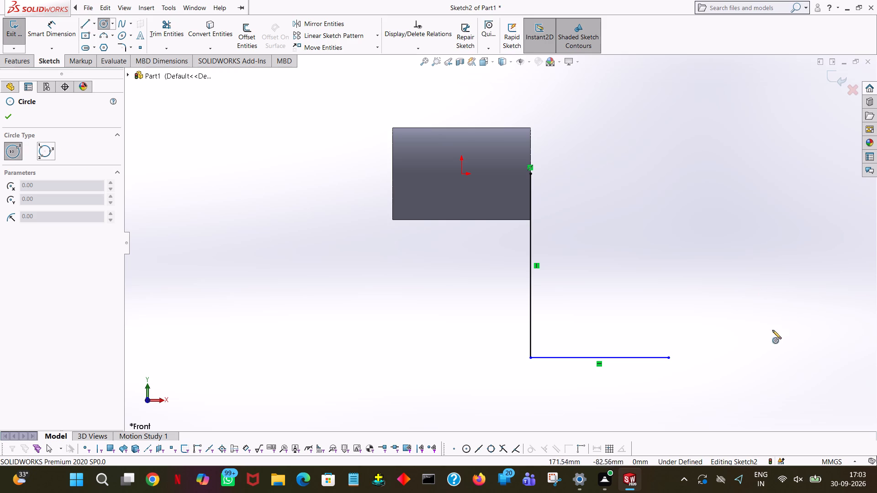
{"action": "left_click", "coordinate": [668, 357]}
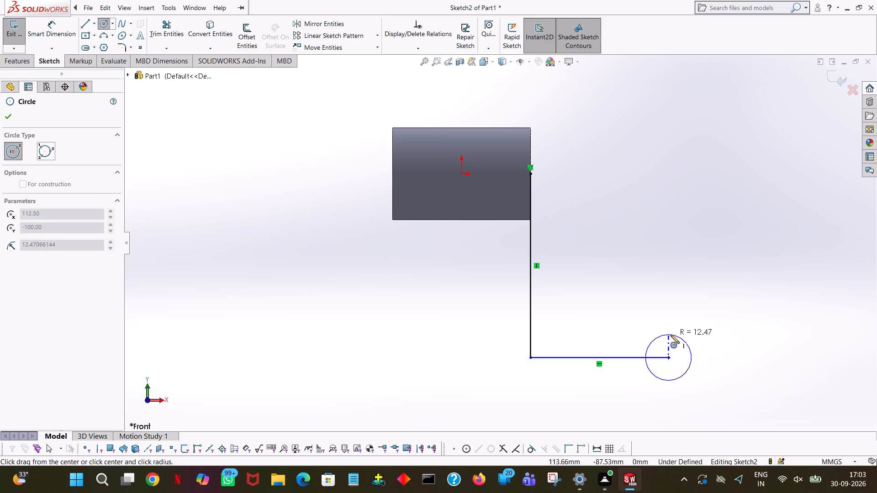
{"action": "left_click", "coordinate": [671, 335]}
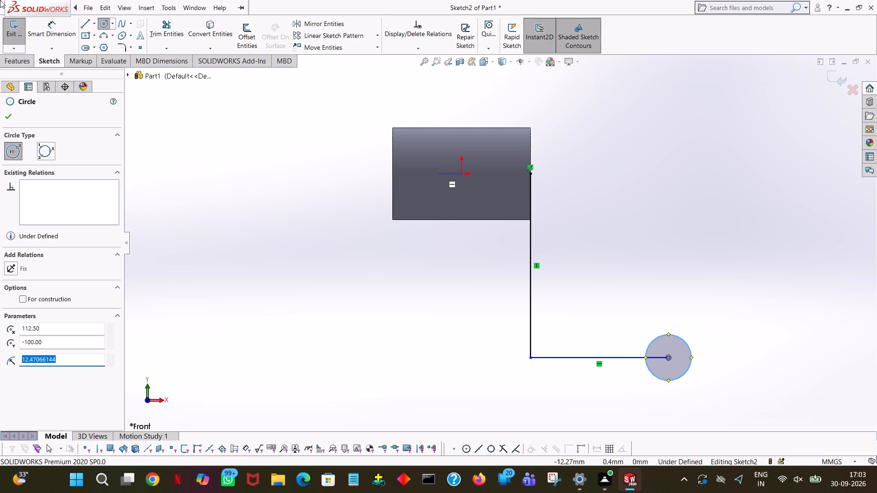
{"action": "key", "text": "1"}
{"action": "key", "text": "9"}
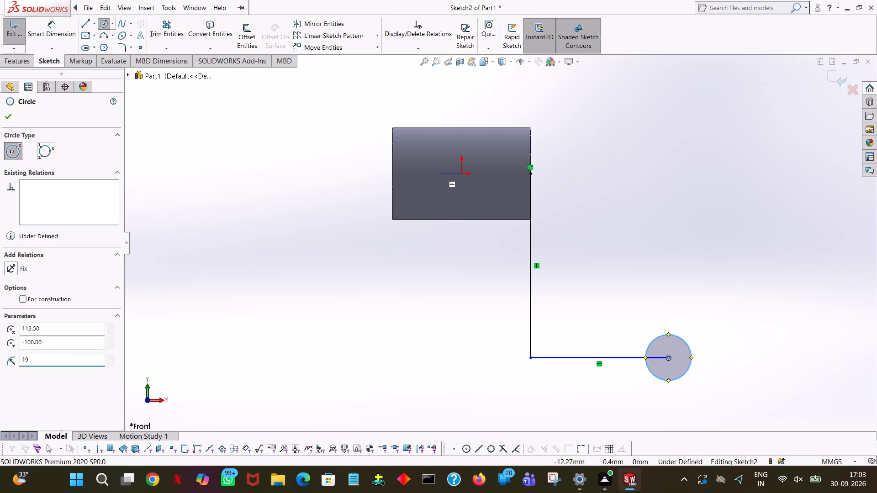
{"action": "key", "text": "Return"}
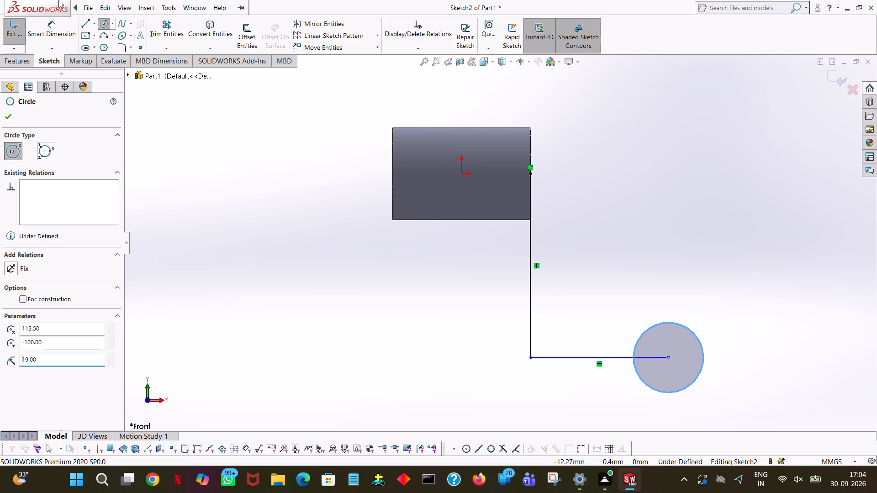
{"action": "left_click", "coordinate": [5, 111]}
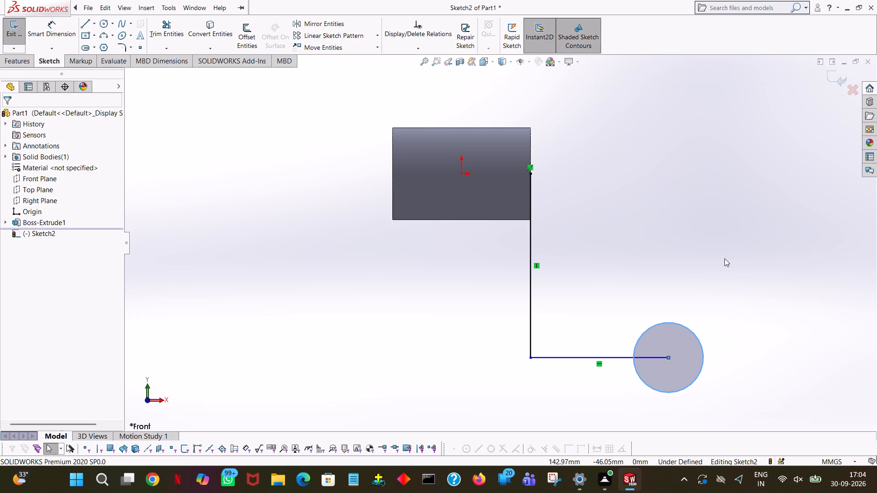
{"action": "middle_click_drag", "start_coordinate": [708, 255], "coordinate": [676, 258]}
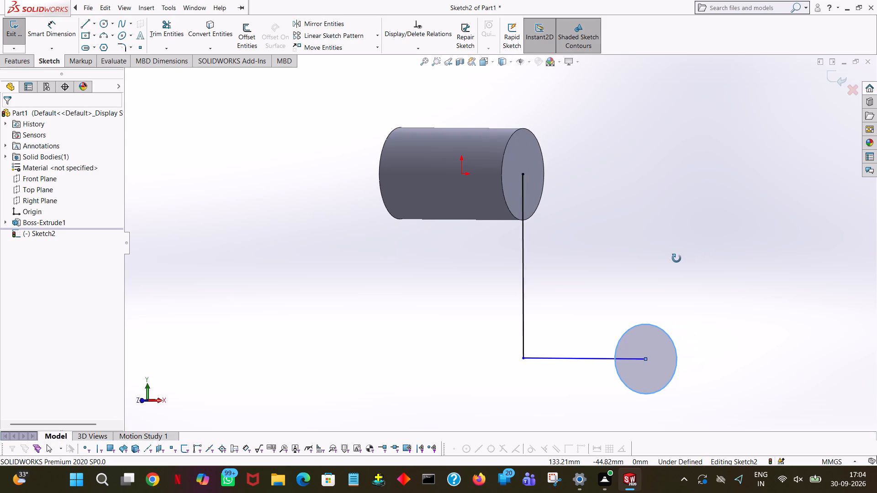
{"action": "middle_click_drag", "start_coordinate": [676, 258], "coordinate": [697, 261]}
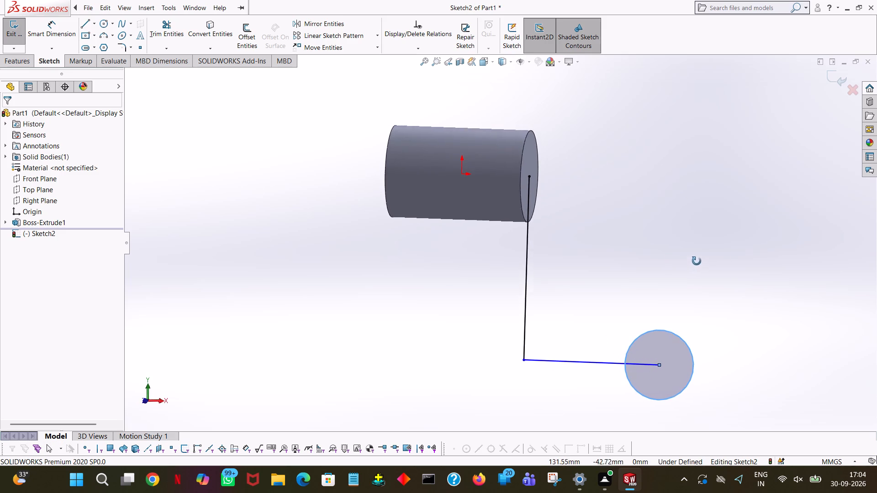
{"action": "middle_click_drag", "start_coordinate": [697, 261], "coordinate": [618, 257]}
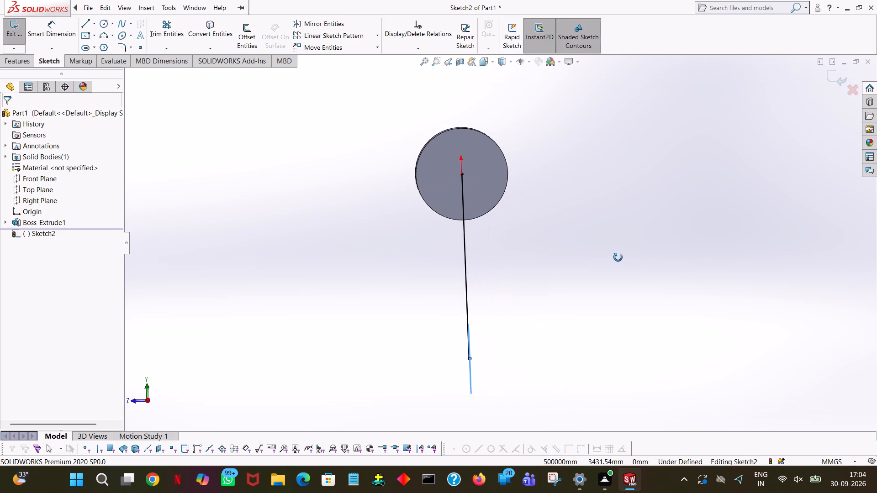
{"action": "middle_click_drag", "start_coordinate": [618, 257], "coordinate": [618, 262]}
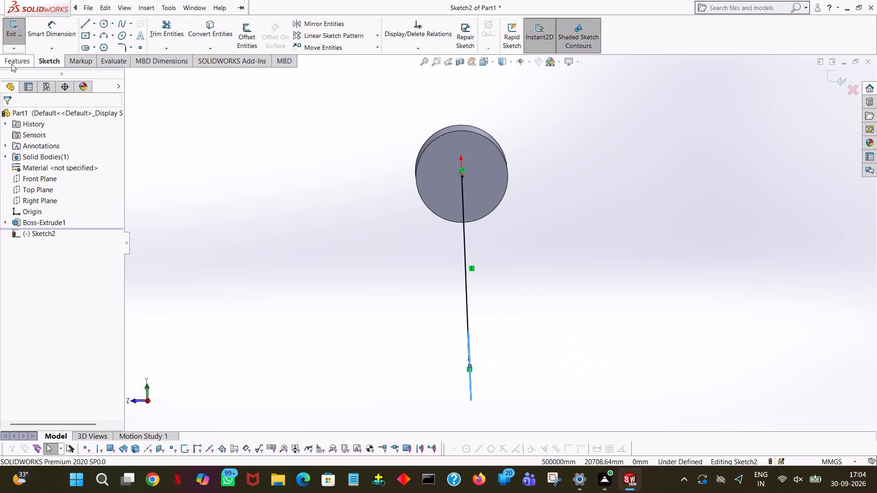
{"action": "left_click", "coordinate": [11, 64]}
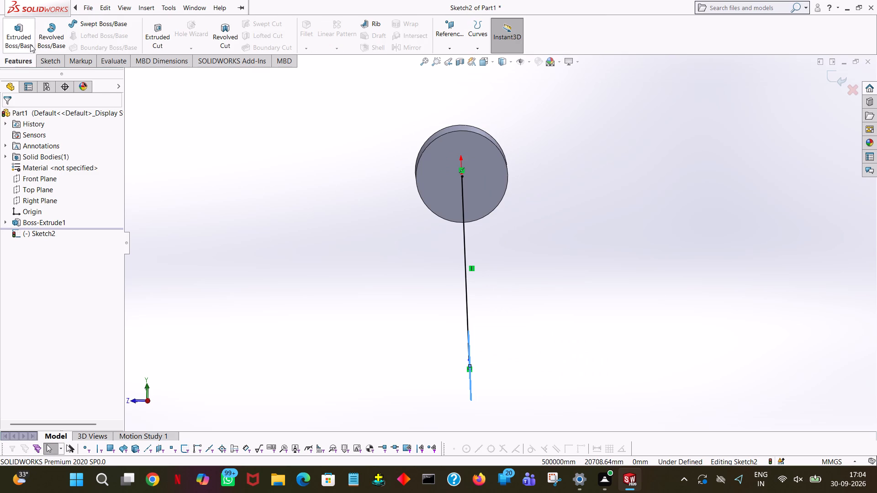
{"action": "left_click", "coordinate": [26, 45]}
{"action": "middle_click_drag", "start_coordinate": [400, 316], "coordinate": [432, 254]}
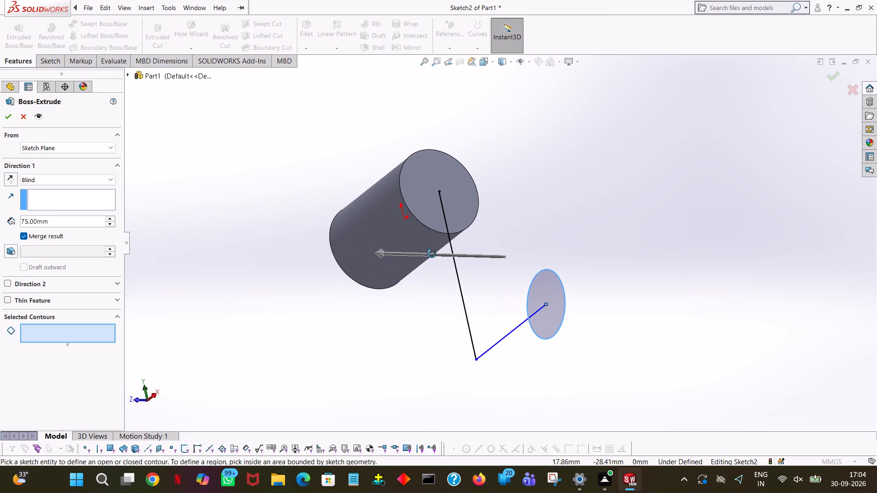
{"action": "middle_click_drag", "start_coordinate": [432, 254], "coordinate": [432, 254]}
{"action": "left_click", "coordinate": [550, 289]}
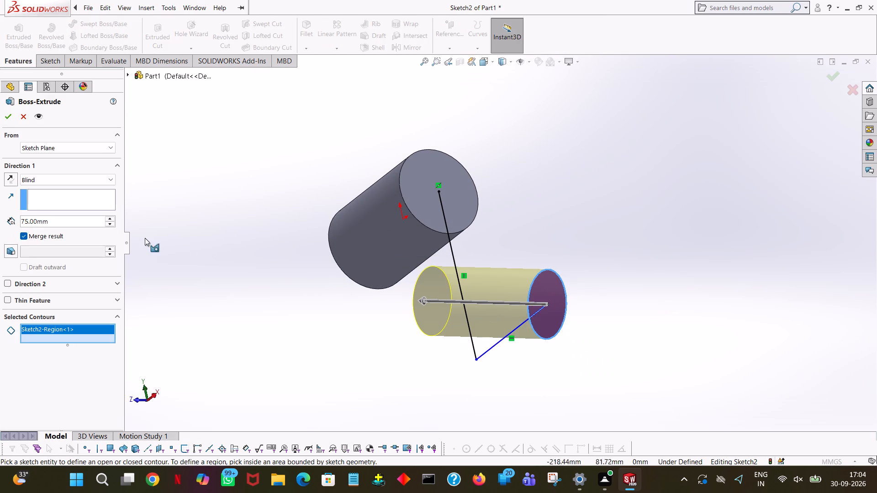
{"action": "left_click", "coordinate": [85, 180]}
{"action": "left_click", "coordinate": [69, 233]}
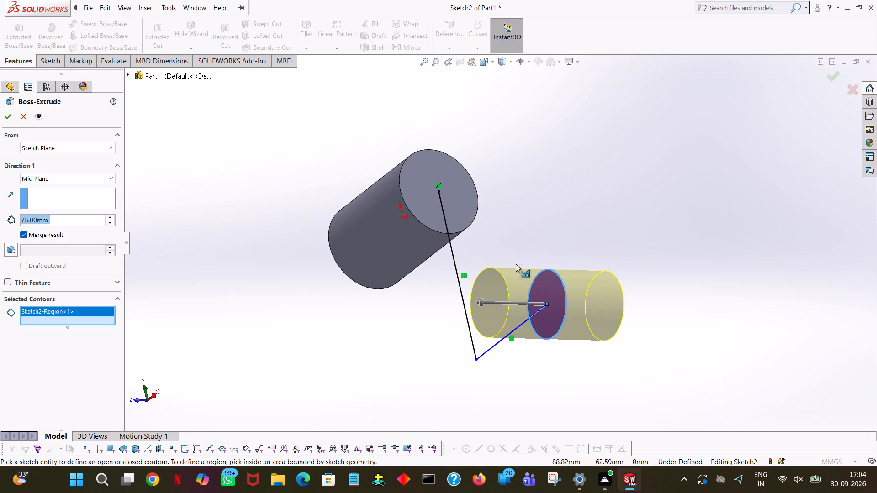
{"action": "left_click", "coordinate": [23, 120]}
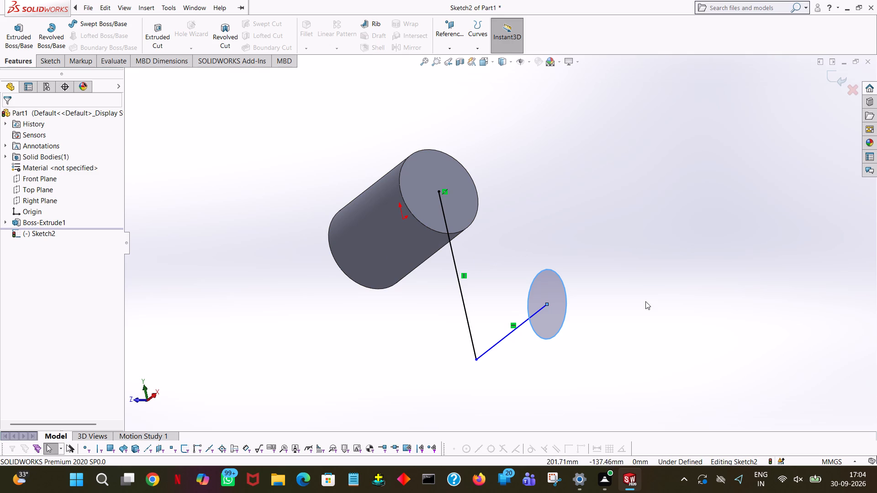
Set the length of the horizontal sketch line leading to the circle's centre to 64 mm.
{"action": "middle_click_drag", "start_coordinate": [645, 301], "coordinate": [661, 341]}
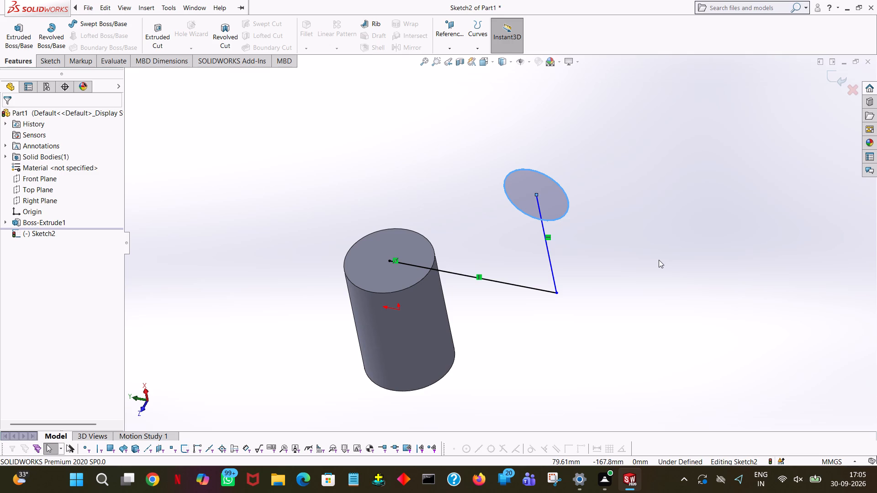
{"action": "middle_click_drag", "start_coordinate": [490, 168], "coordinate": [490, 196]}
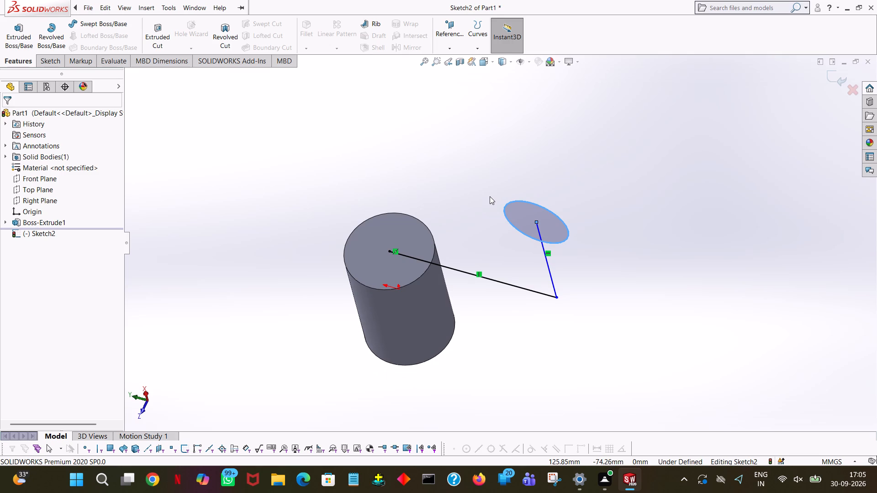
{"action": "key", "text": "space"}
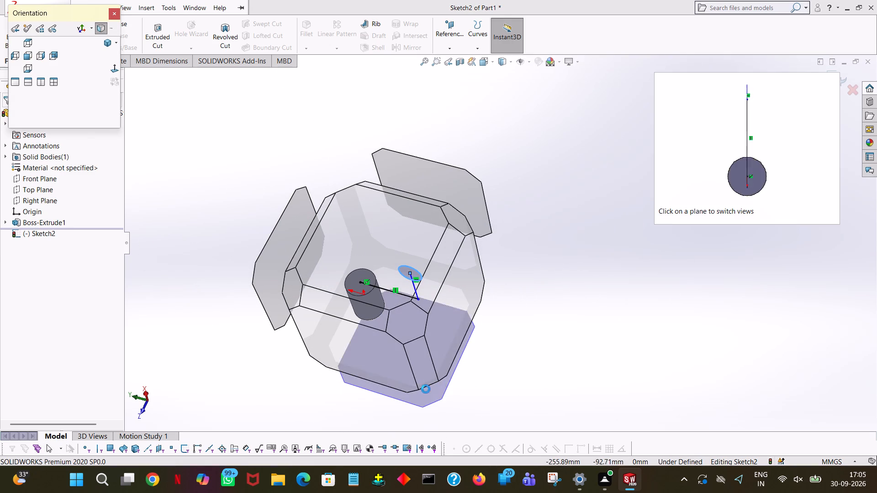
{"action": "left_click", "coordinate": [112, 68]}
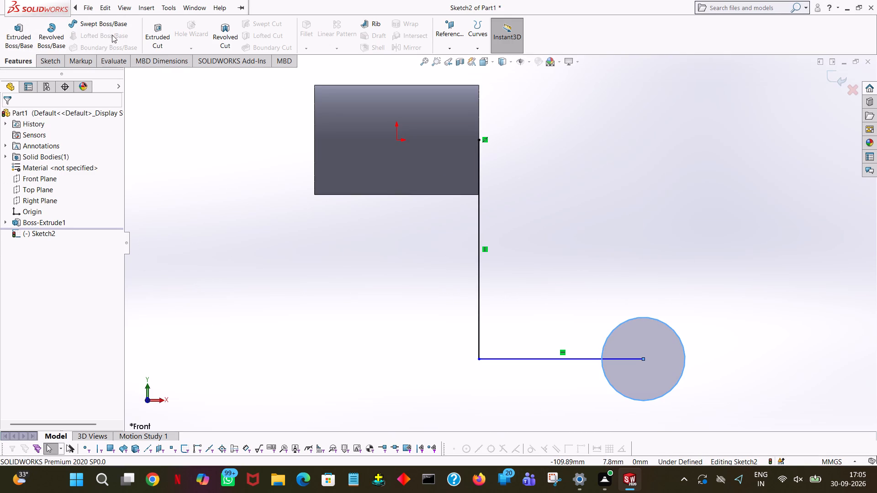
{"action": "left_click", "coordinate": [584, 359]}
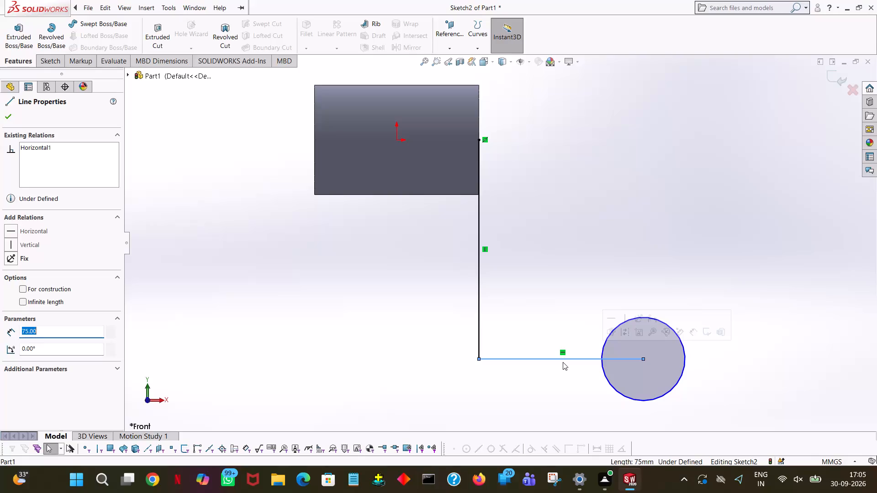
{"action": "key", "text": "6"}
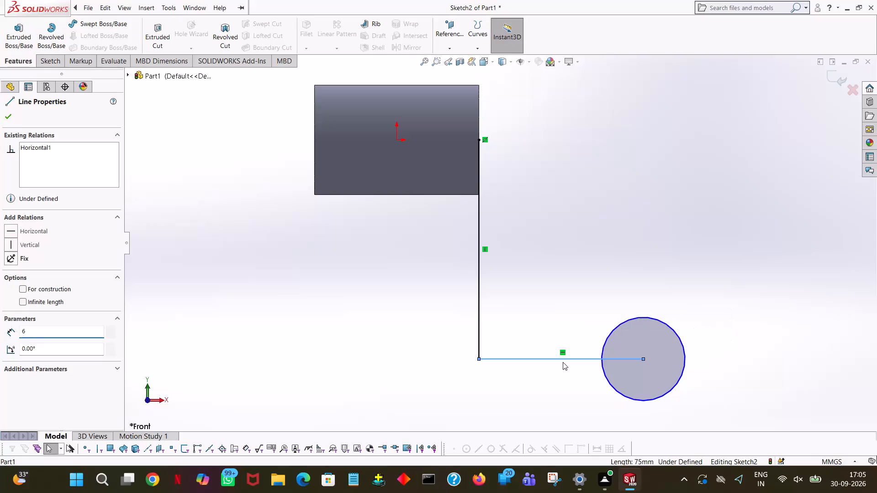
{"action": "key", "text": "4"}
{"action": "key", "text": "Return"}
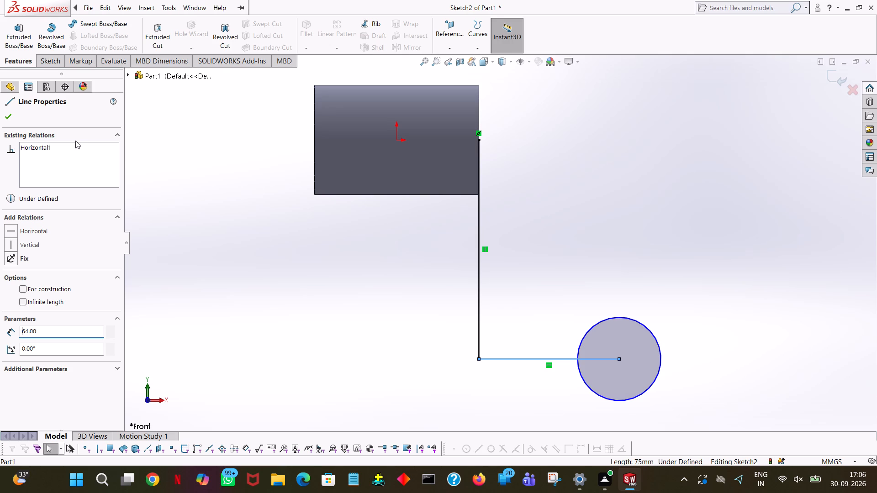
{"action": "left_click", "coordinate": [14, 120]}
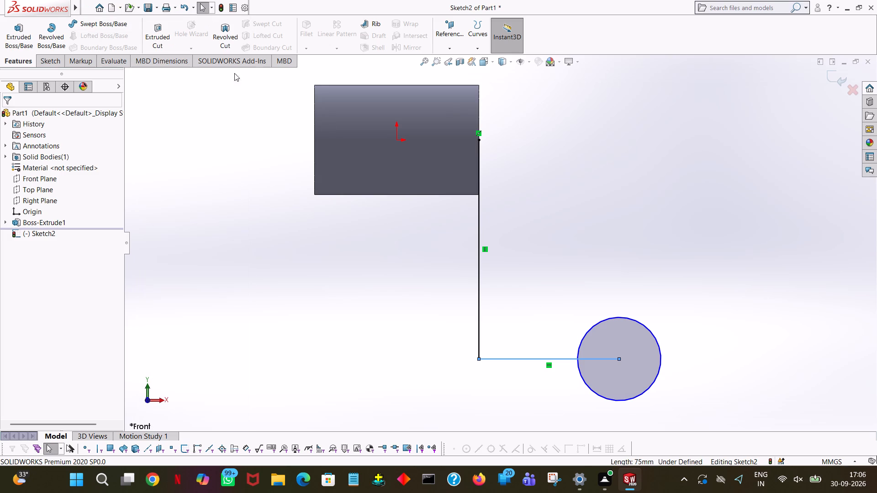
{"action": "left_click", "coordinate": [285, 147]}
Extrude the circle region as a boss with the Mid Plane end condition and a depth of 64 mm, keeping Merge result on.
{"action": "left_click", "coordinate": [20, 35]}
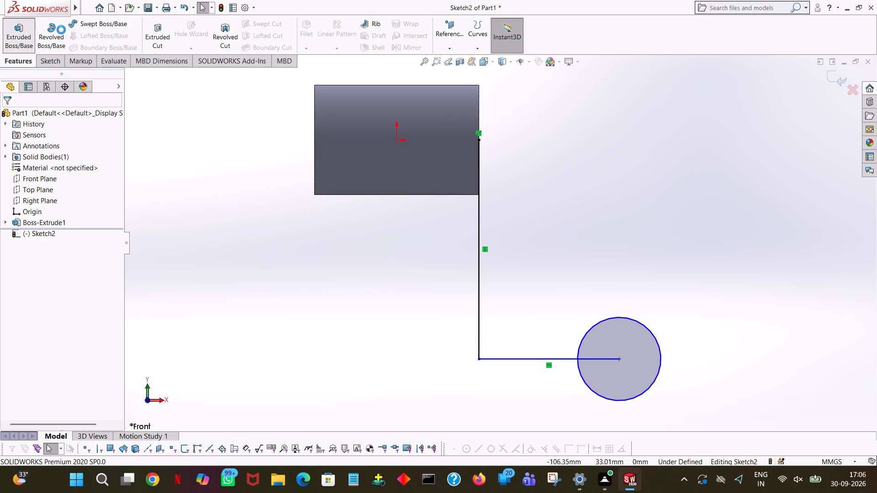
{"action": "left_click", "coordinate": [621, 348]}
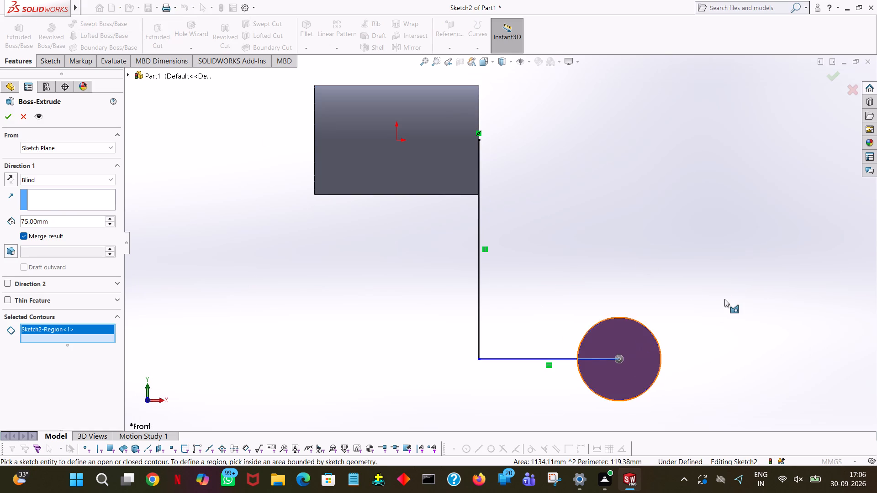
{"action": "middle_click_drag", "start_coordinate": [724, 299], "coordinate": [658, 292]}
{"action": "left_click", "coordinate": [49, 178]}
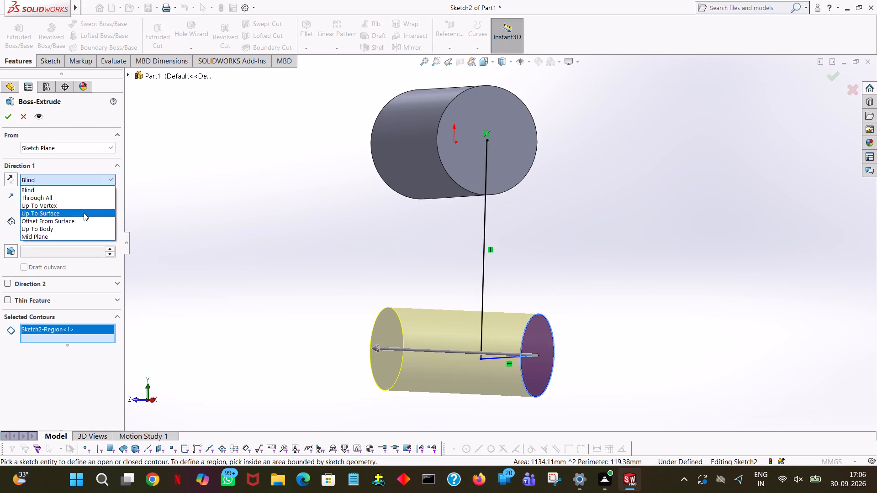
{"action": "left_click", "coordinate": [58, 235]}
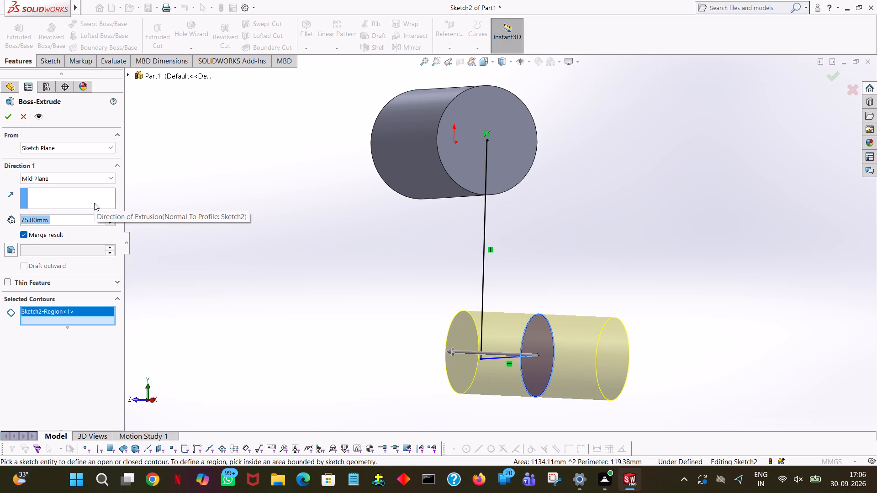
{"action": "type", "text": "64"}
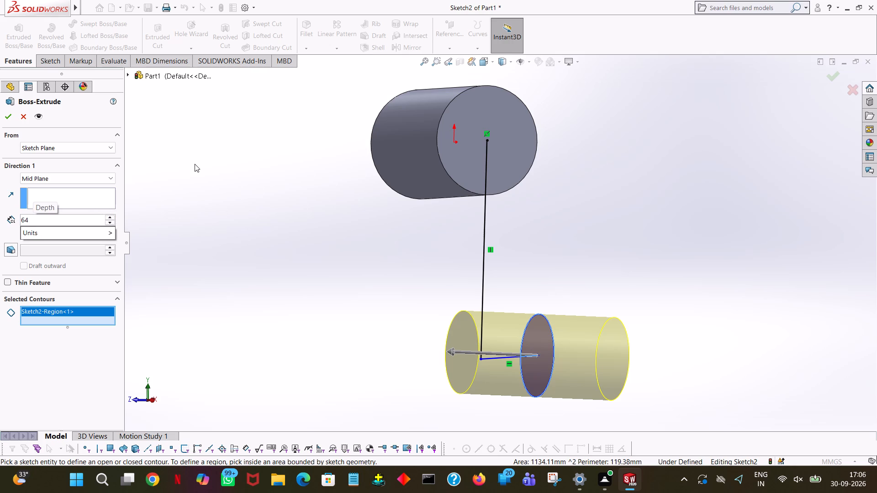
{"action": "key", "text": "Return"}
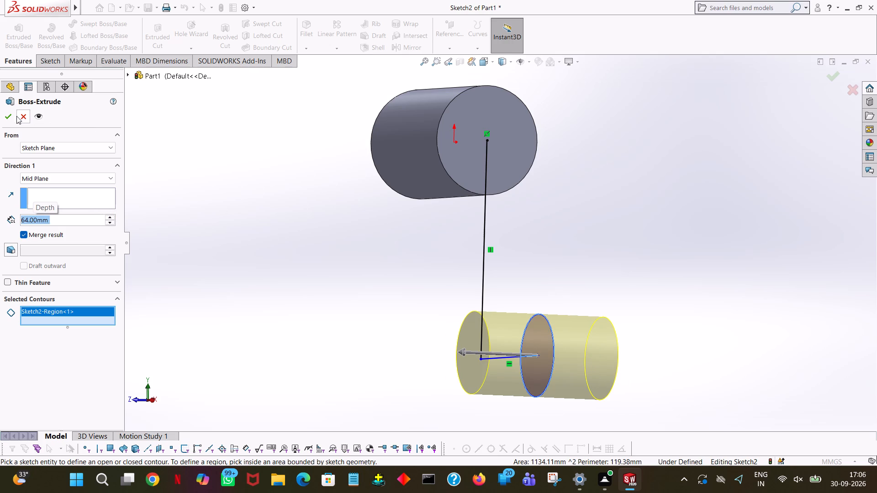
{"action": "left_click", "coordinate": [5, 115]}
{"action": "left_click", "coordinate": [283, 283]}
Start a new sketch on the Front Plane, viewed normal to the plane.
{"action": "middle_click_drag", "start_coordinate": [292, 279], "coordinate": [316, 268]}
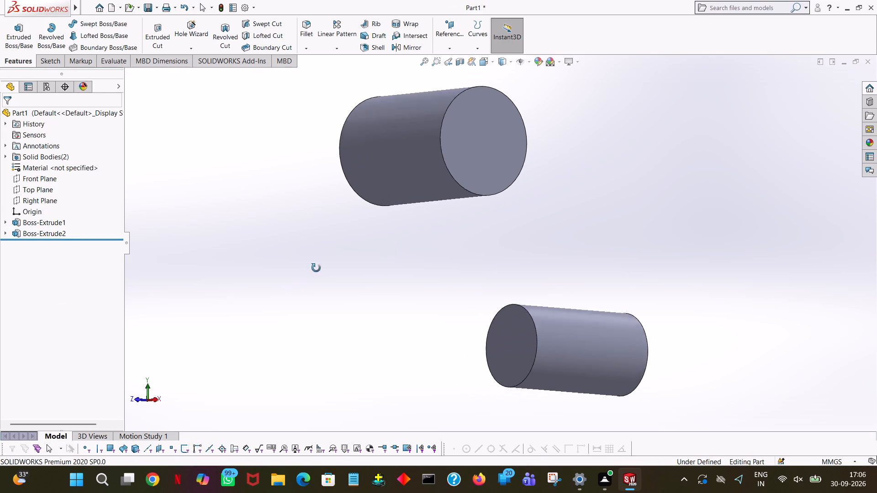
{"action": "middle_click_drag", "start_coordinate": [316, 268], "coordinate": [360, 286]}
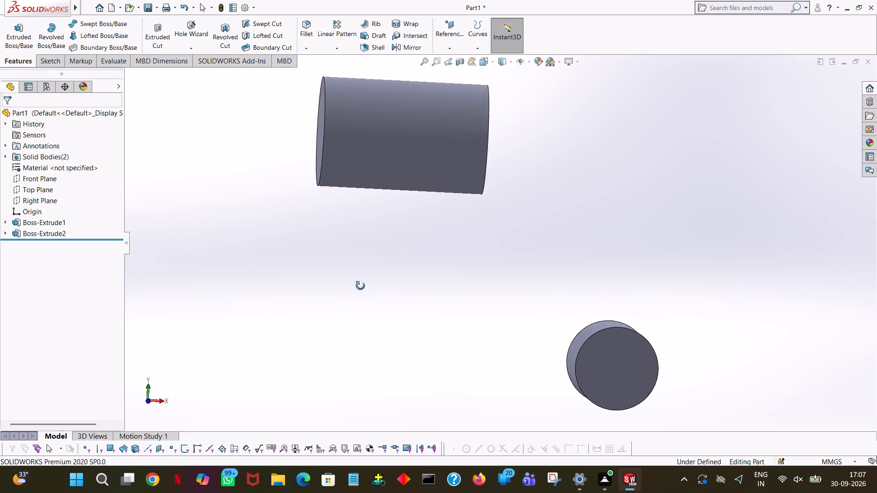
{"action": "middle_click_drag", "start_coordinate": [360, 286], "coordinate": [266, 273]}
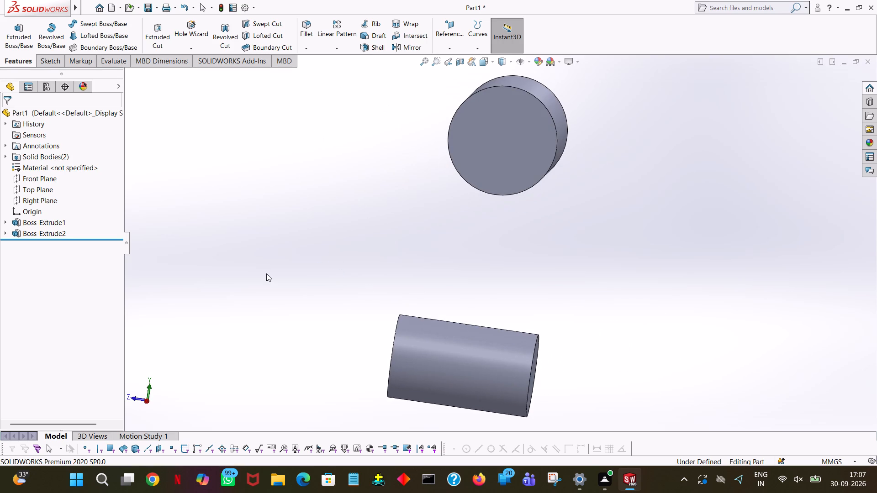
{"action": "left_click", "coordinate": [35, 179]}
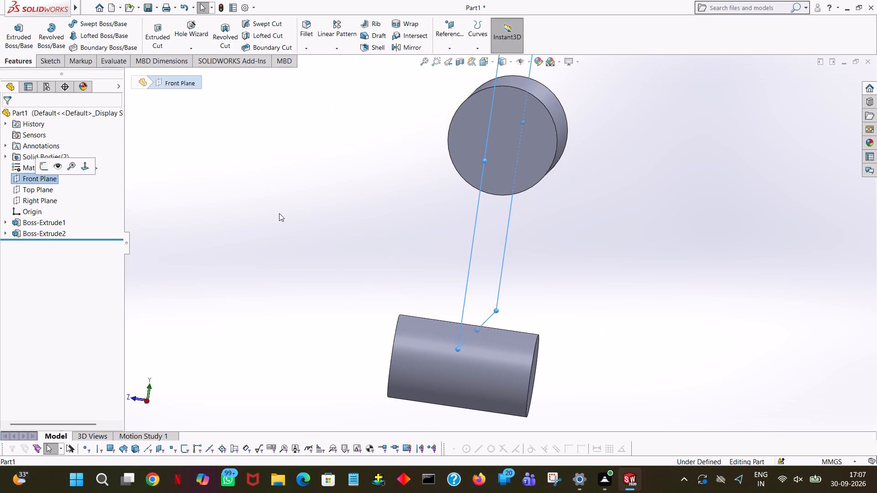
{"action": "middle_click_drag", "start_coordinate": [280, 213], "coordinate": [359, 276]}
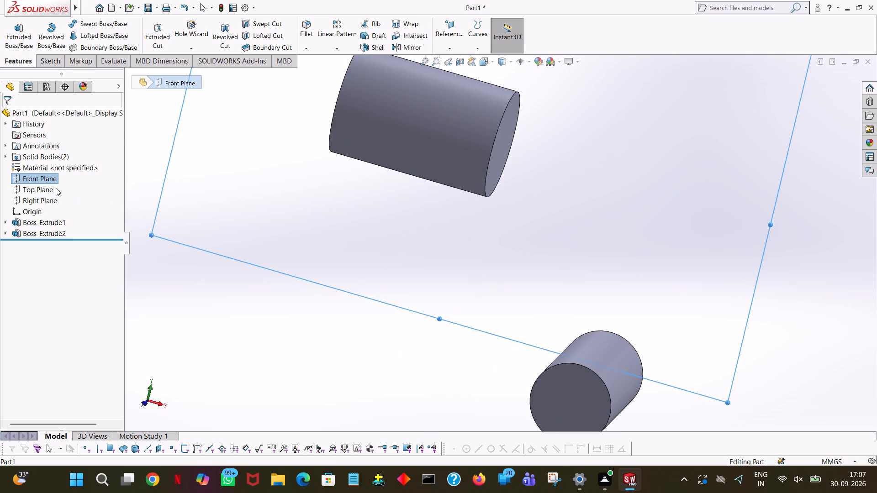
{"action": "left_click", "coordinate": [39, 178]}
{"action": "left_click", "coordinate": [44, 166]}
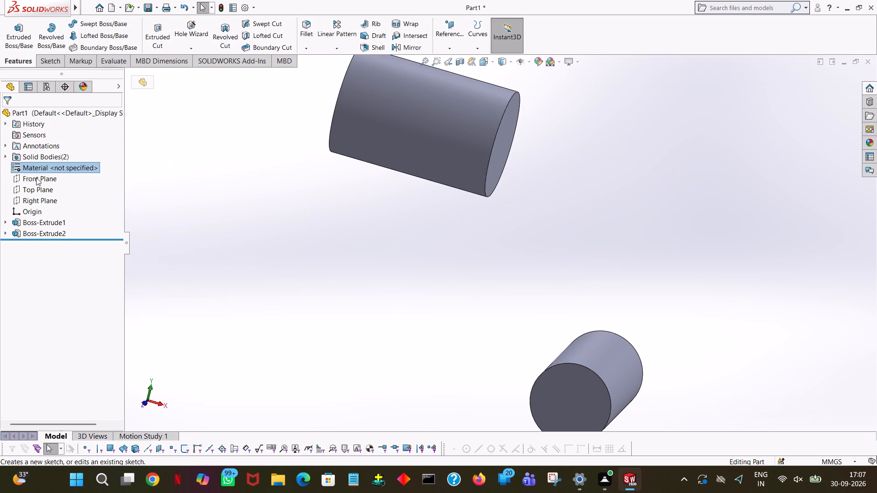
{"action": "left_click", "coordinate": [36, 178]}
{"action": "left_click", "coordinate": [43, 170]}
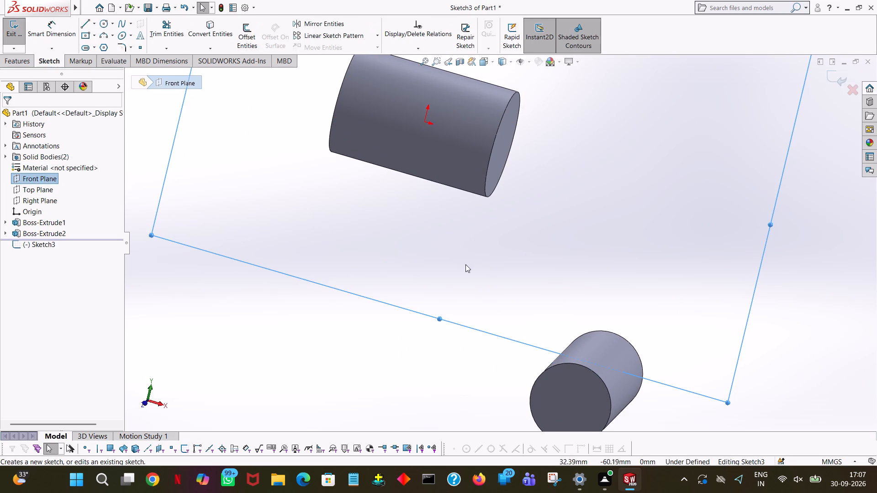
{"action": "key", "text": "space"}
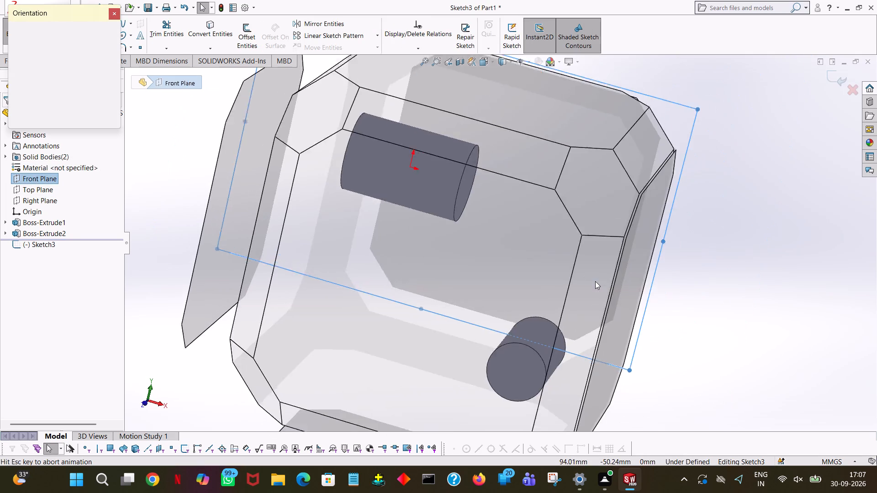
{"action": "left_click", "coordinate": [116, 68]}
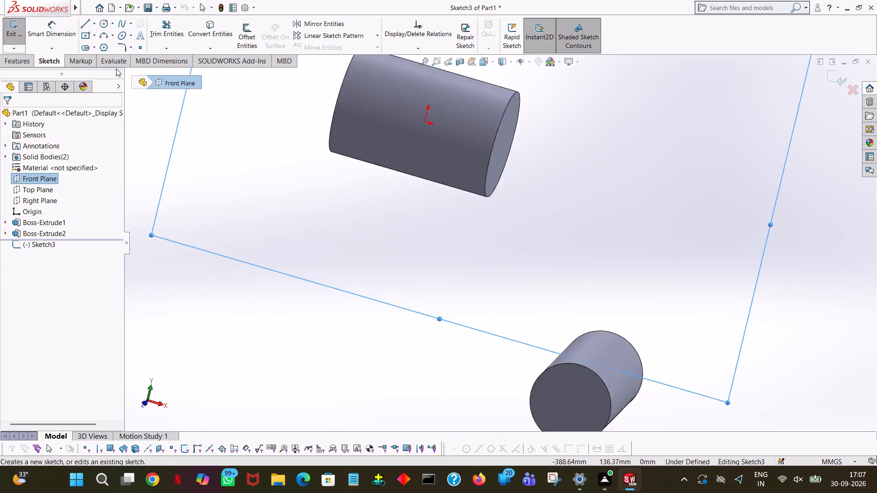
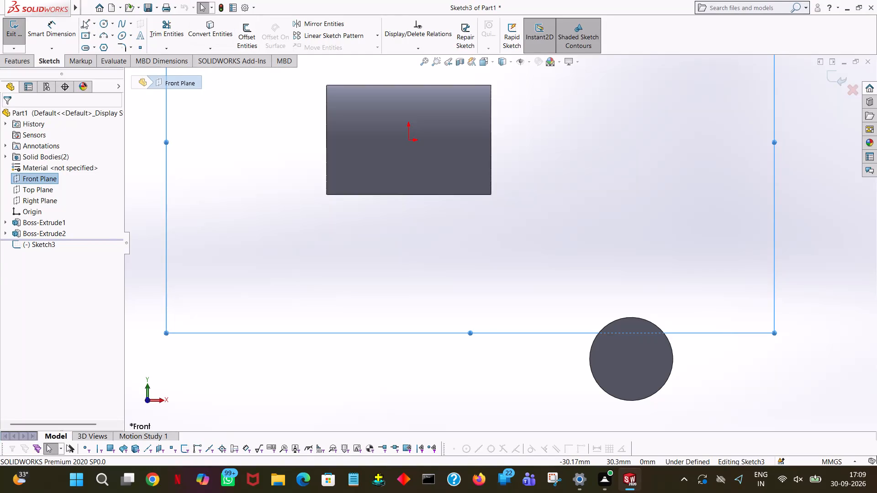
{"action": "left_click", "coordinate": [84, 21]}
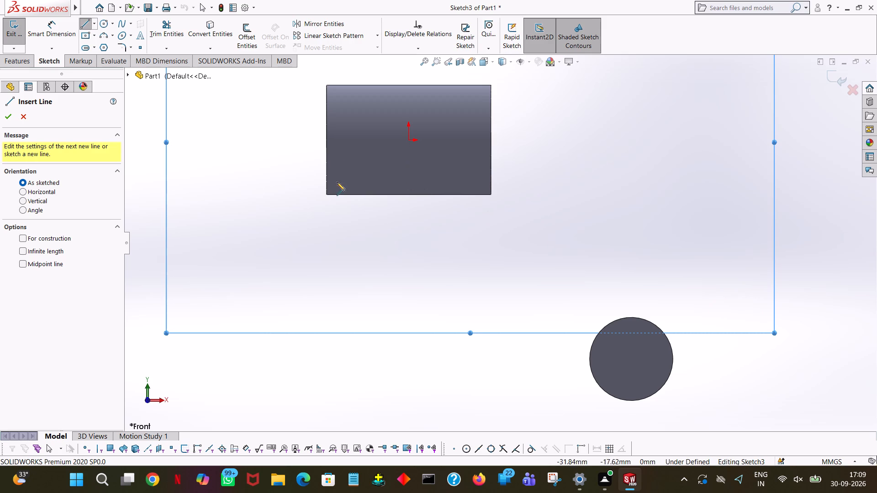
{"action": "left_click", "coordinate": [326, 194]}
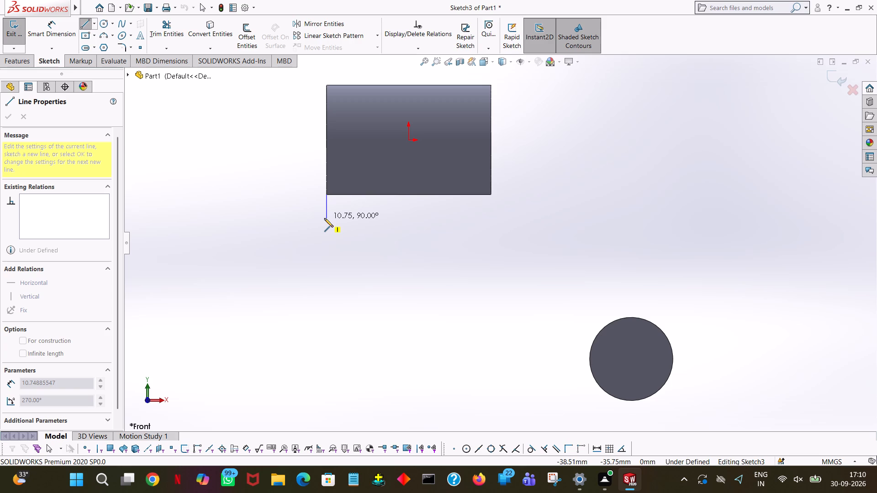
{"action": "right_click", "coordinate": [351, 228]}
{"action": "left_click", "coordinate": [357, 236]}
Sketch a horizontal line about 117 mm long, running left from the lowest point of the small cylinder's circular edge.
{"action": "left_click", "coordinate": [84, 27]}
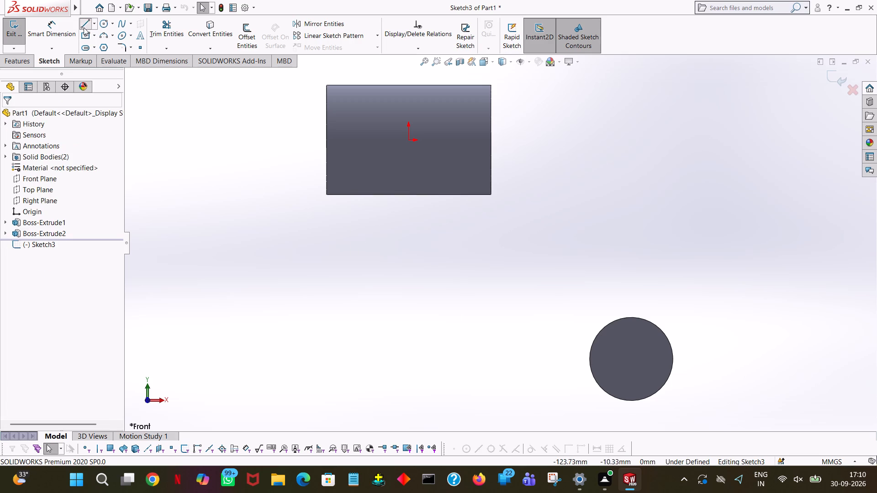
{"action": "left_click", "coordinate": [632, 399]}
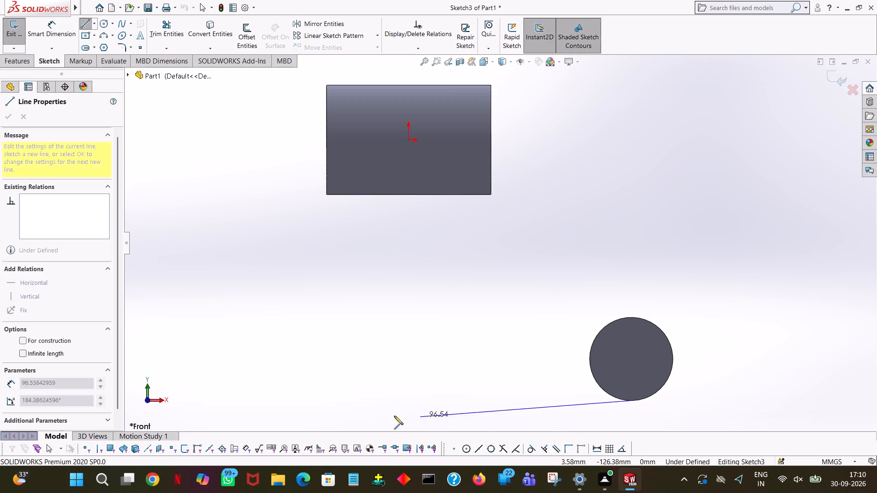
{"action": "left_click", "coordinate": [374, 398]}
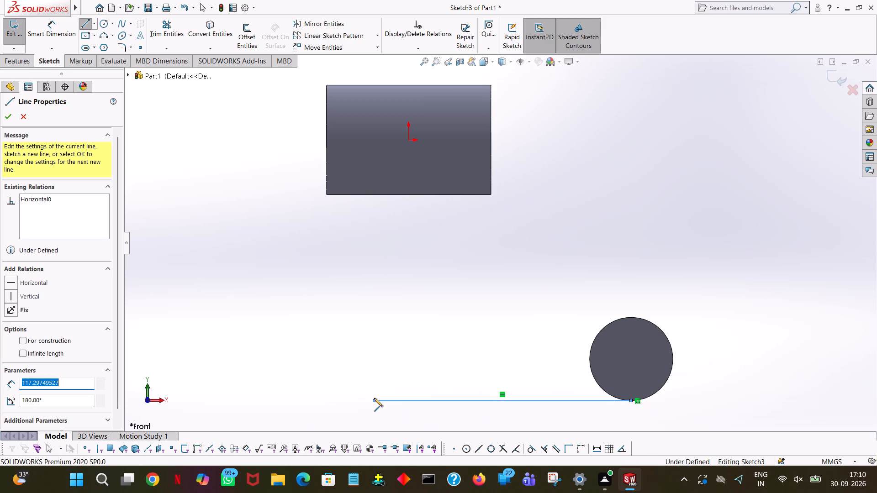
{"action": "right_click", "coordinate": [374, 398]}
{"action": "left_click", "coordinate": [411, 379]}
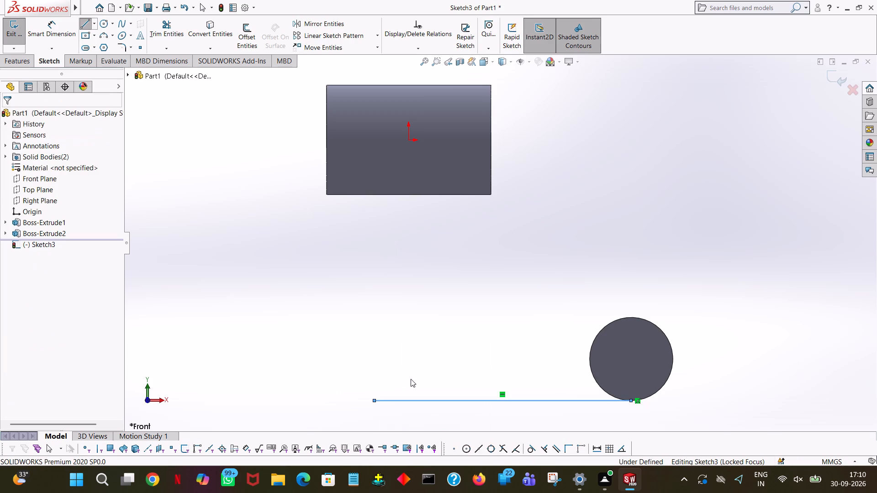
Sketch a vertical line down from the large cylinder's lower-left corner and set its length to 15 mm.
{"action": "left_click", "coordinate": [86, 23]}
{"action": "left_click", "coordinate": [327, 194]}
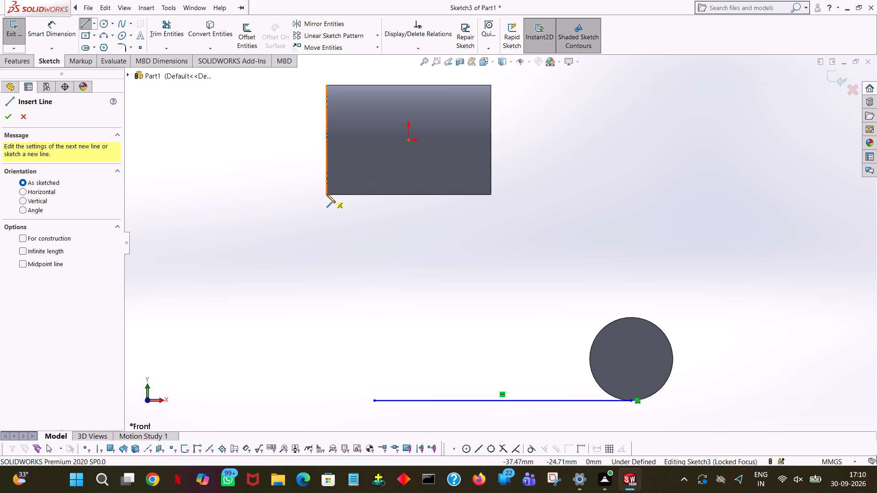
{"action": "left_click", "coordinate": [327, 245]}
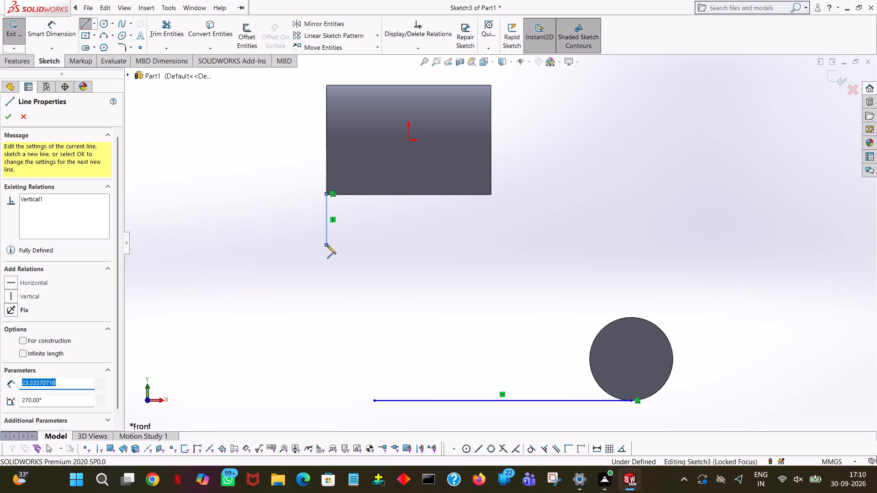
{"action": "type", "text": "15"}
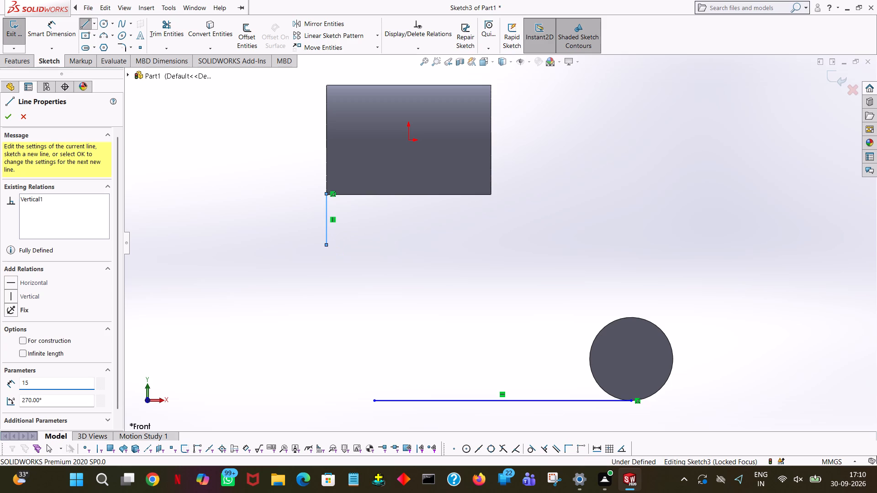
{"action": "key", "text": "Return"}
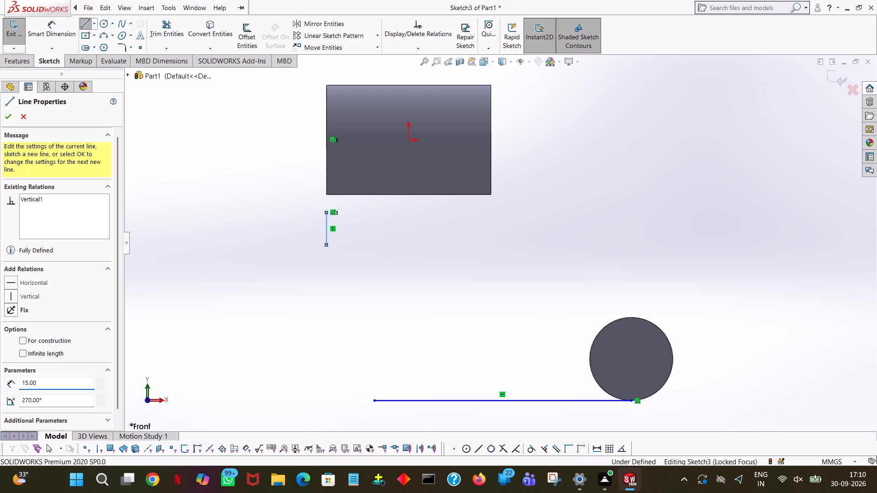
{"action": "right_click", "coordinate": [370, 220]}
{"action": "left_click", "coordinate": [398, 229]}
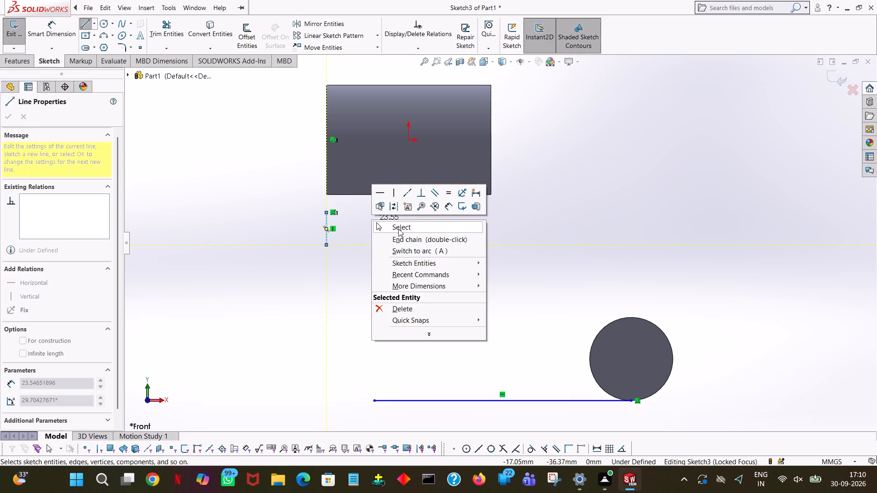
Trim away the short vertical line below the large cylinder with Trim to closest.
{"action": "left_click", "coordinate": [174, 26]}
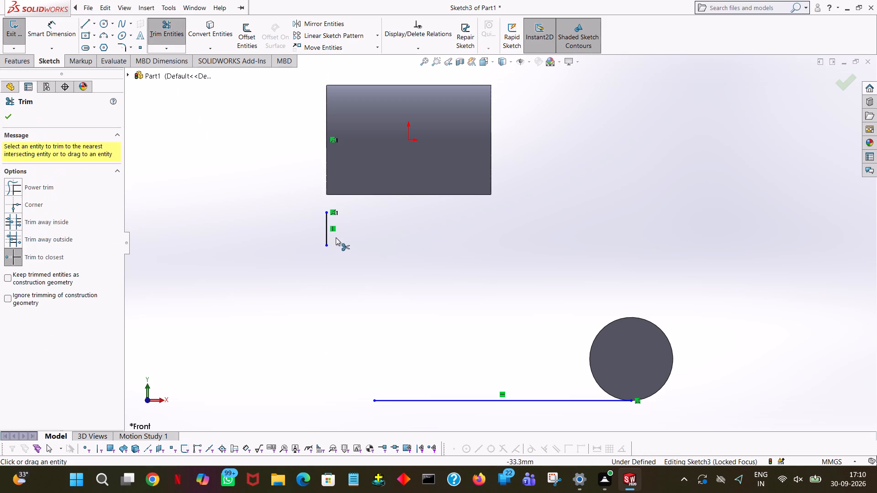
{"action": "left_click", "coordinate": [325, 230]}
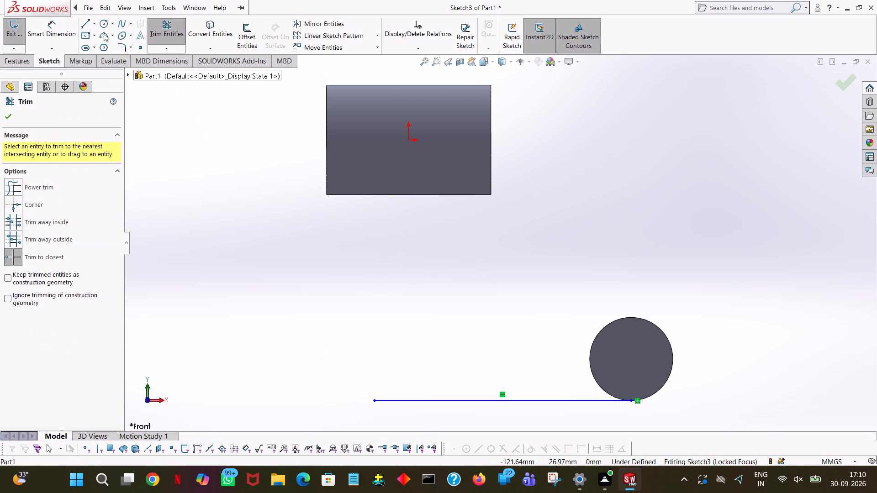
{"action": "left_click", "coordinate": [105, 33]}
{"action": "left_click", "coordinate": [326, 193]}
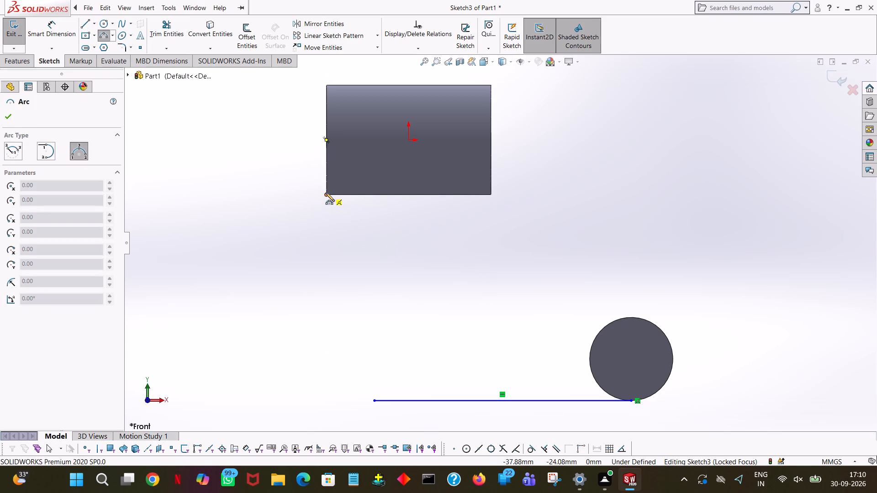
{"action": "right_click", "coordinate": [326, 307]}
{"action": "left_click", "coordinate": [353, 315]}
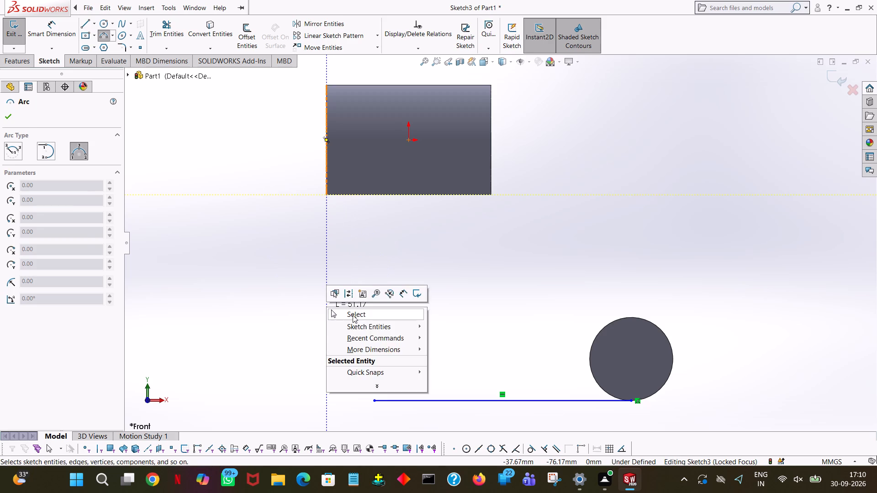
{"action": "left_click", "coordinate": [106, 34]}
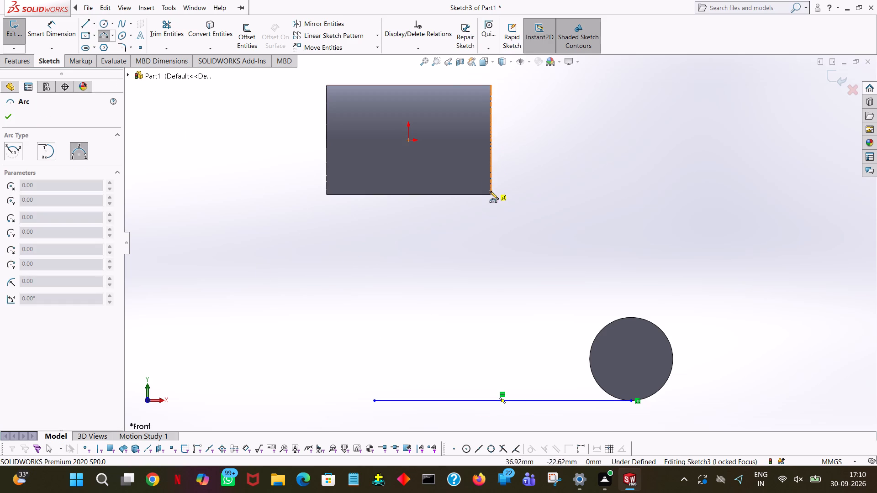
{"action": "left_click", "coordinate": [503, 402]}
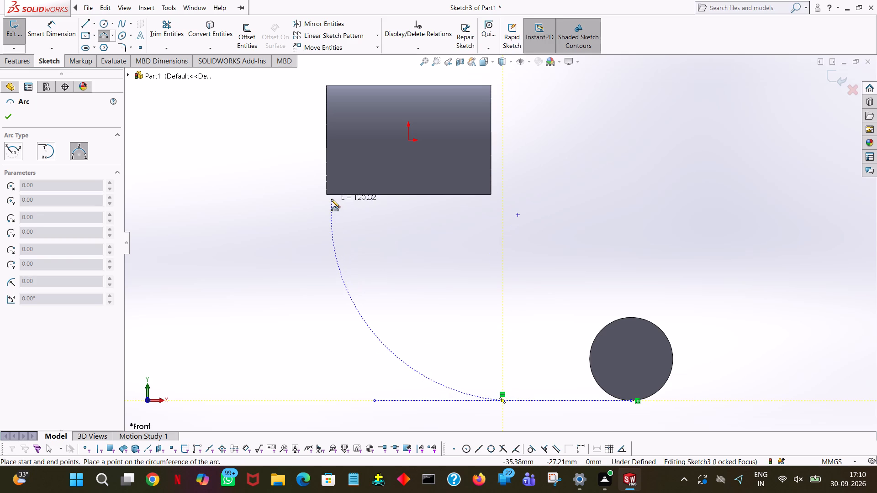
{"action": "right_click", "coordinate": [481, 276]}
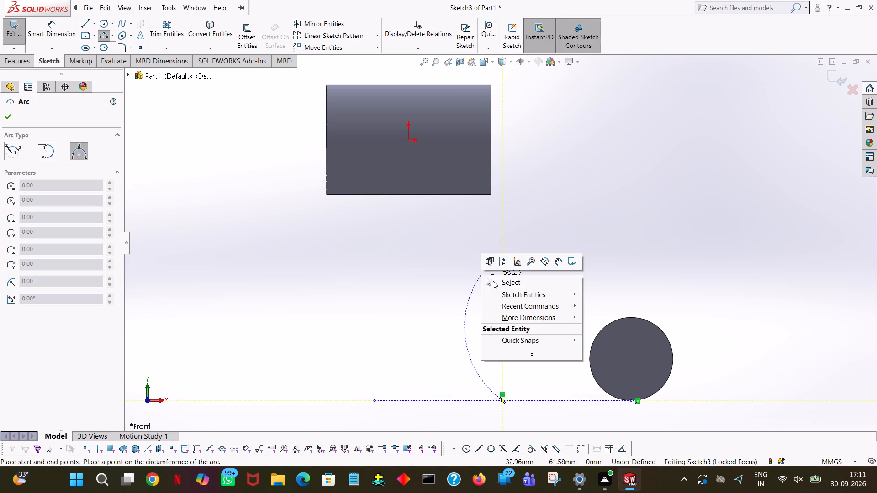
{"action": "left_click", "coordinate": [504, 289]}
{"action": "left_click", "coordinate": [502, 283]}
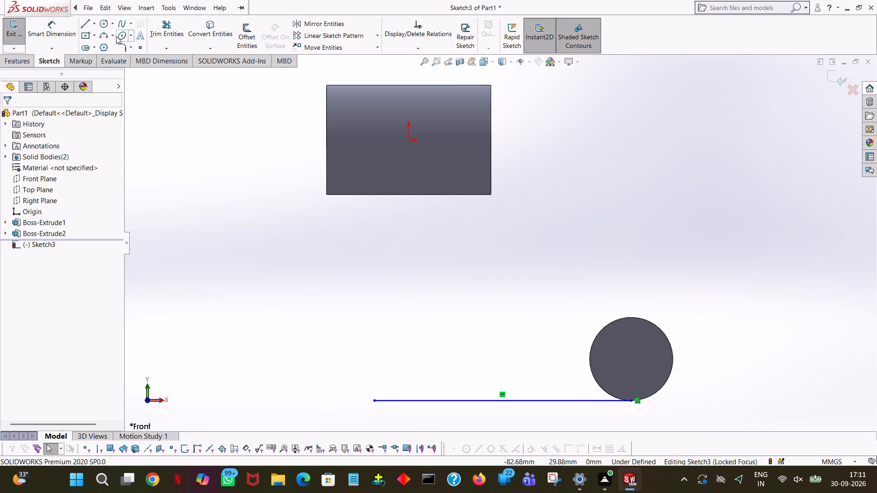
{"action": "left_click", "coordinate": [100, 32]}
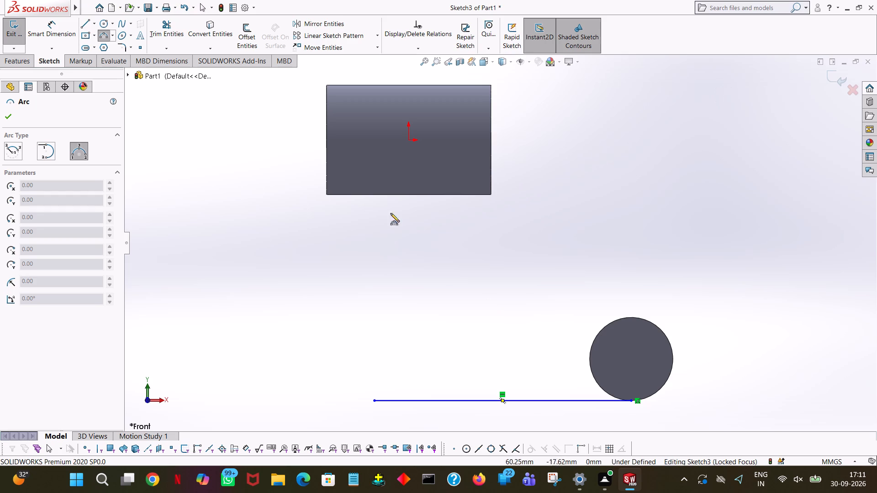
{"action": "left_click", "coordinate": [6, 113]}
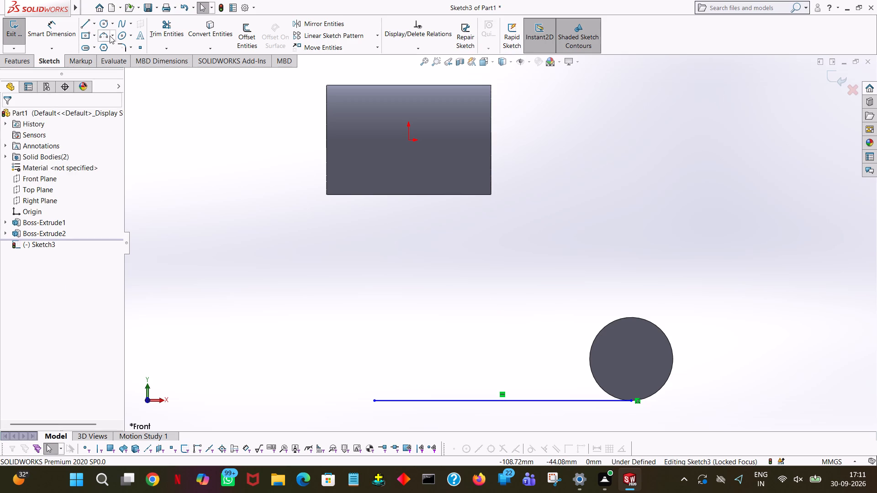
Dimension the length of the horizontal line, placing the dimension below it and keeping its drawn value.
{"action": "left_click", "coordinate": [48, 41]}
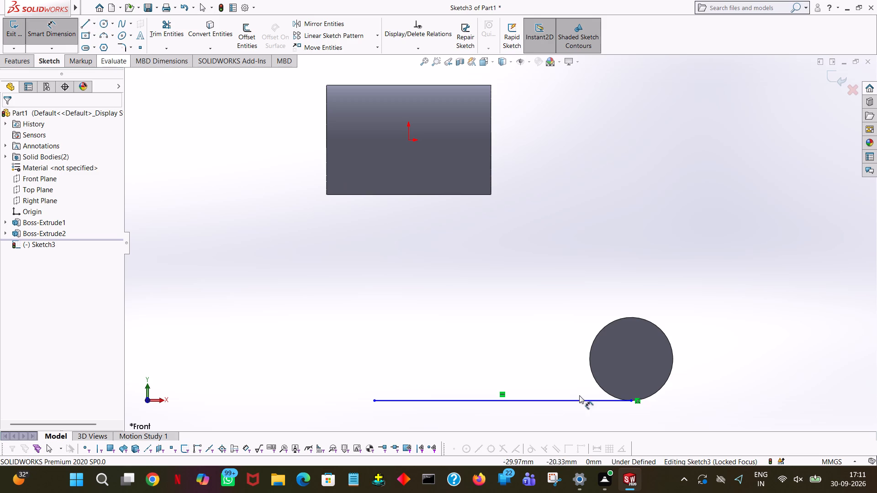
{"action": "left_click", "coordinate": [488, 402]}
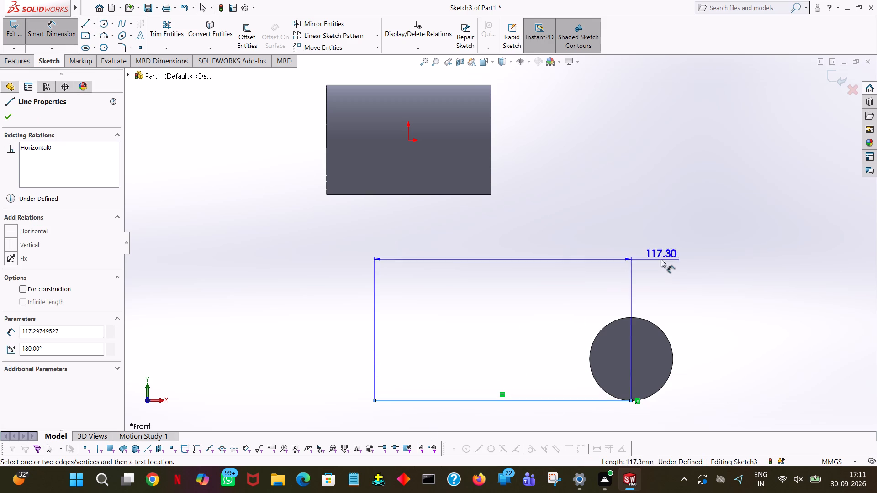
{"action": "left_click", "coordinate": [542, 416]}
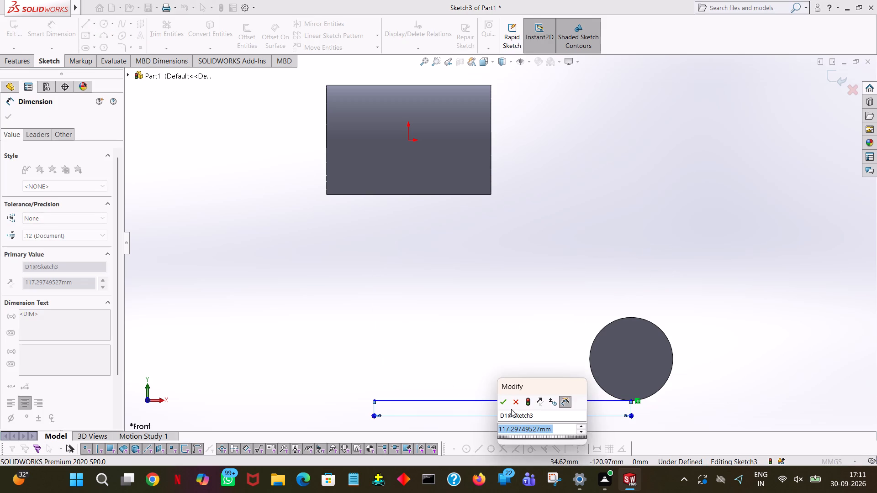
{"action": "left_click", "coordinate": [506, 404]}
{"action": "left_click", "coordinate": [758, 288]}
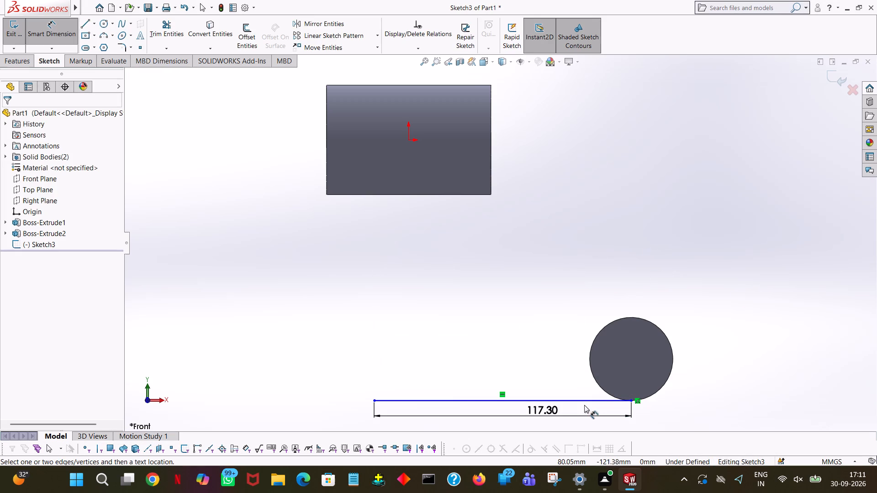
Dimension the vertical distance between the horizontal line and the origin, placing the dimension to the right of the small cylinder.
{"action": "left_click", "coordinate": [584, 402]}
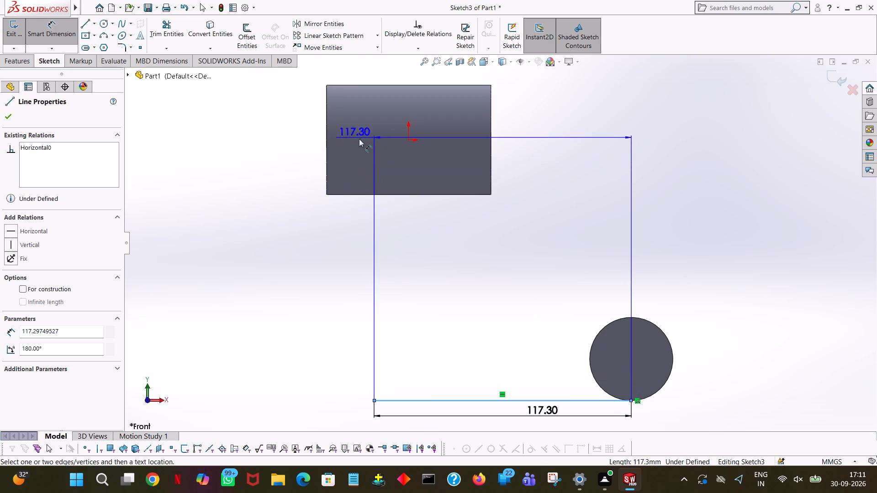
{"action": "left_click", "coordinate": [407, 139]}
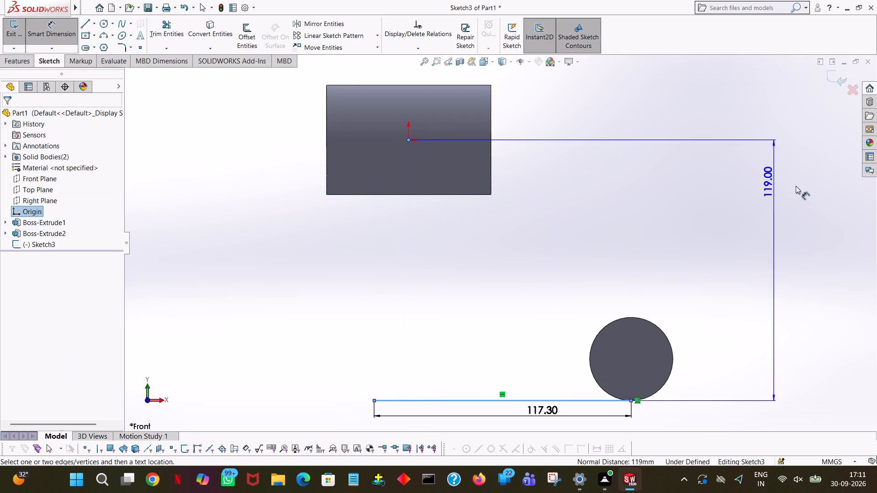
{"action": "left_click", "coordinate": [798, 187]}
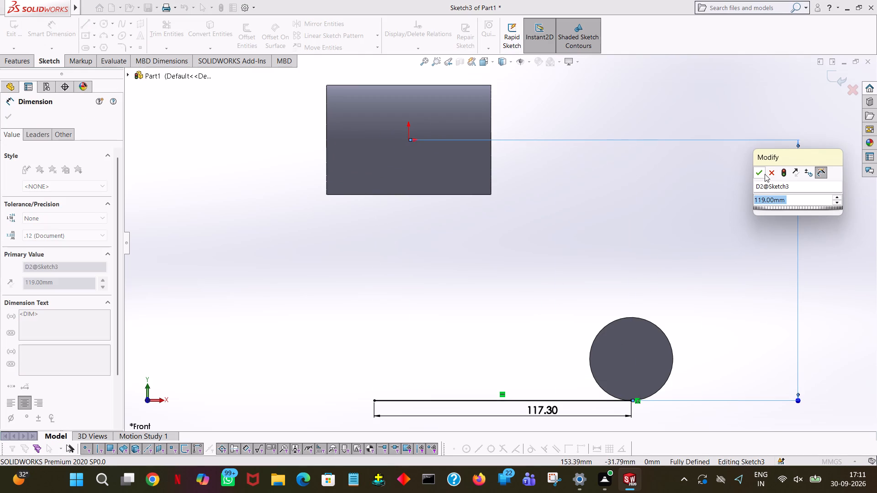
{"action": "left_click", "coordinate": [765, 174]}
{"action": "left_click", "coordinate": [755, 115]}
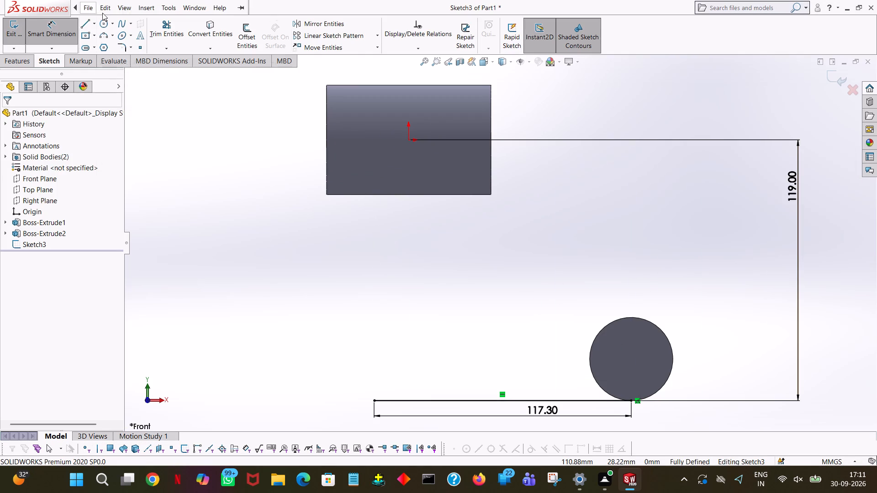
Sketch a perimeter circle of about 61 mm radius through the large cylinder's lower-left corner and the horizontal line's left endpoint.
{"action": "left_click", "coordinate": [110, 23]}
{"action": "left_click", "coordinate": [119, 42]}
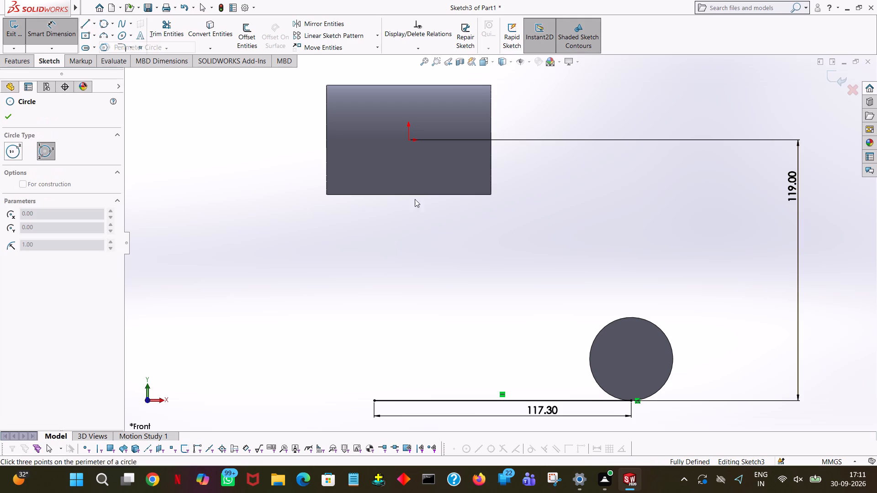
{"action": "left_click", "coordinate": [327, 194]}
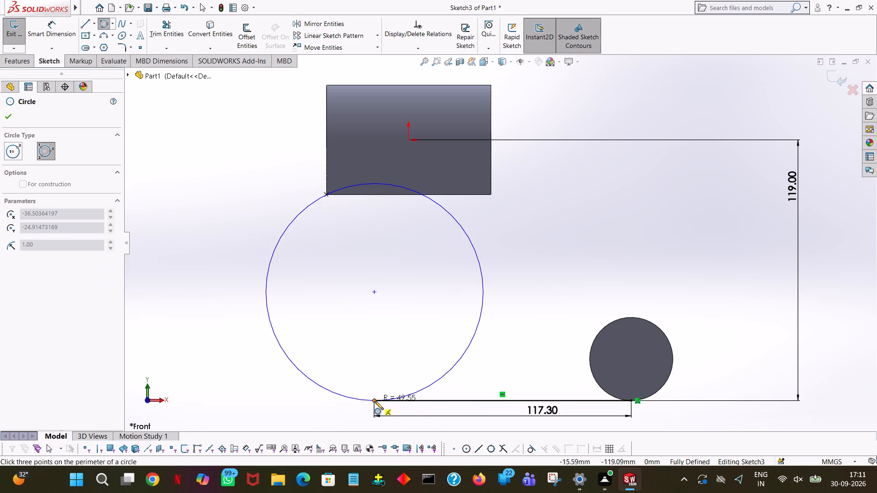
{"action": "left_click", "coordinate": [375, 401]}
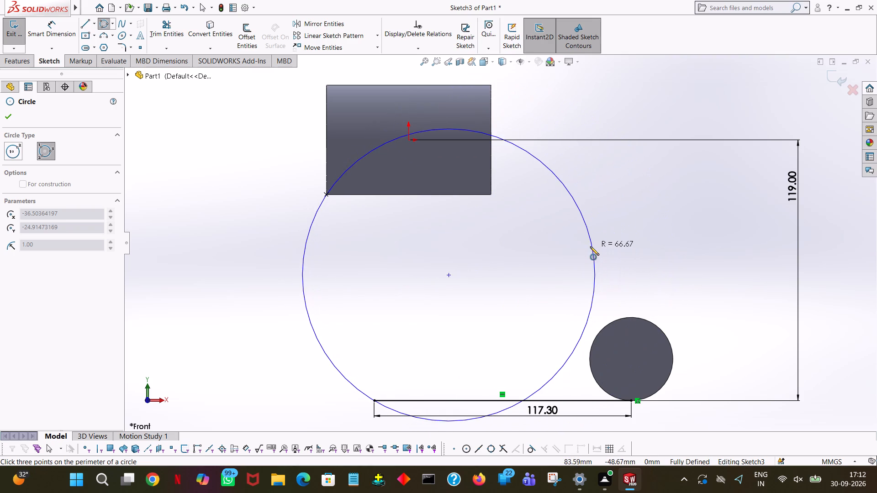
{"action": "left_click", "coordinate": [565, 275]}
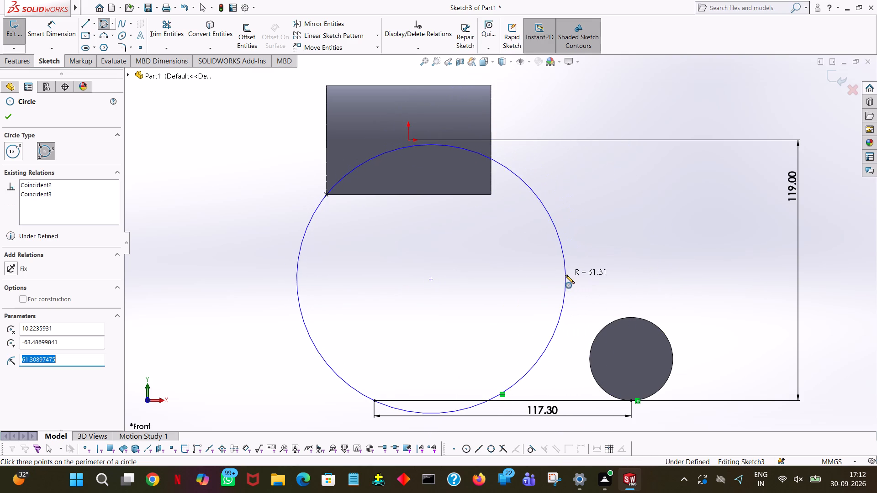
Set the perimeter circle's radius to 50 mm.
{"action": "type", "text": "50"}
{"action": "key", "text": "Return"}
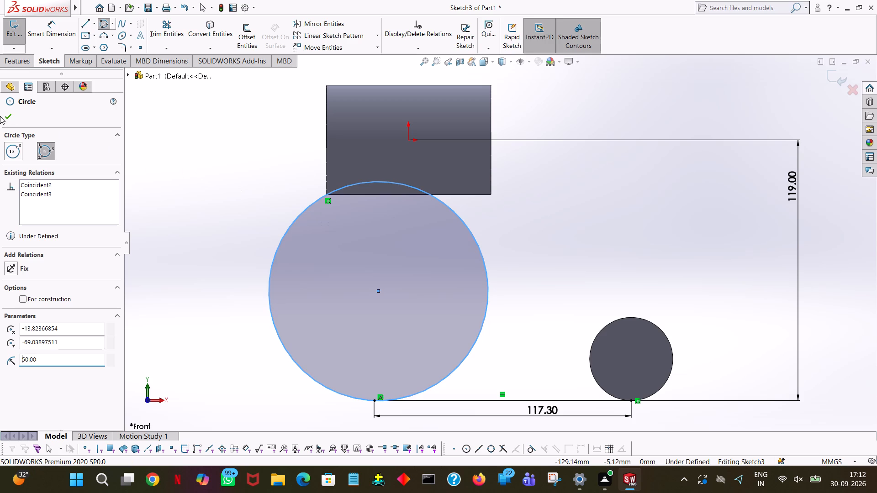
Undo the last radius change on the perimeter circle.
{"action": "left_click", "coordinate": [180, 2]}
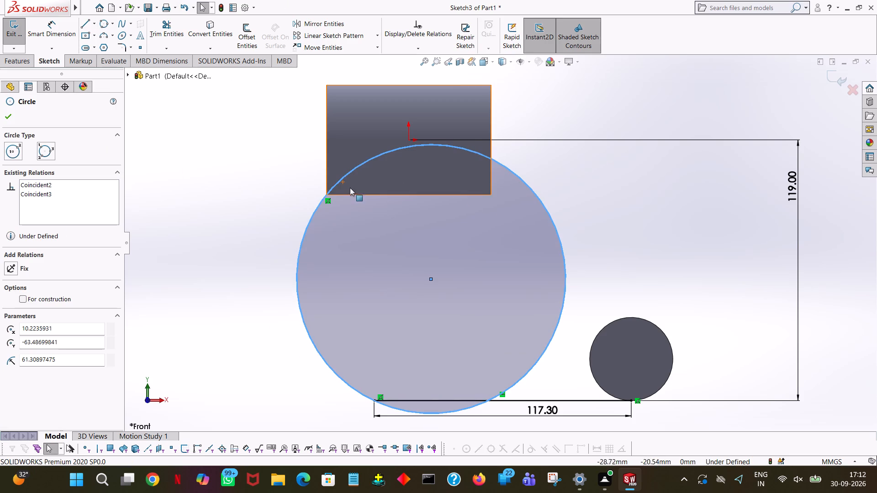
Trim away both portions of the perimeter circle, leaving only the dimensioned horizontal line in the sketch.
{"action": "left_click", "coordinate": [5, 114]}
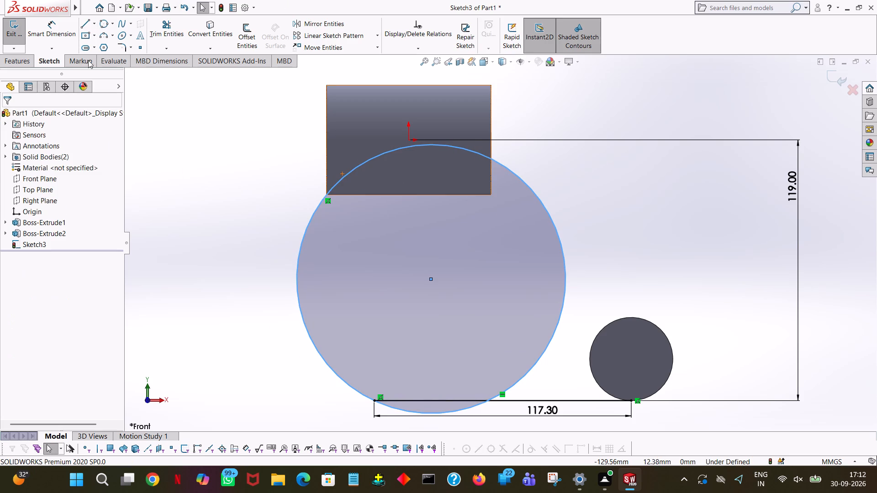
{"action": "left_click", "coordinate": [172, 28]}
{"action": "left_click", "coordinate": [375, 165]}
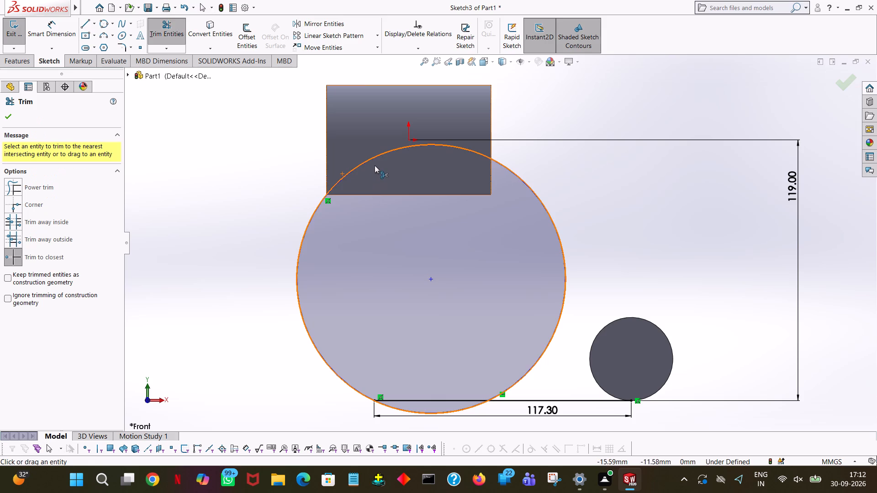
{"action": "left_click", "coordinate": [376, 158]}
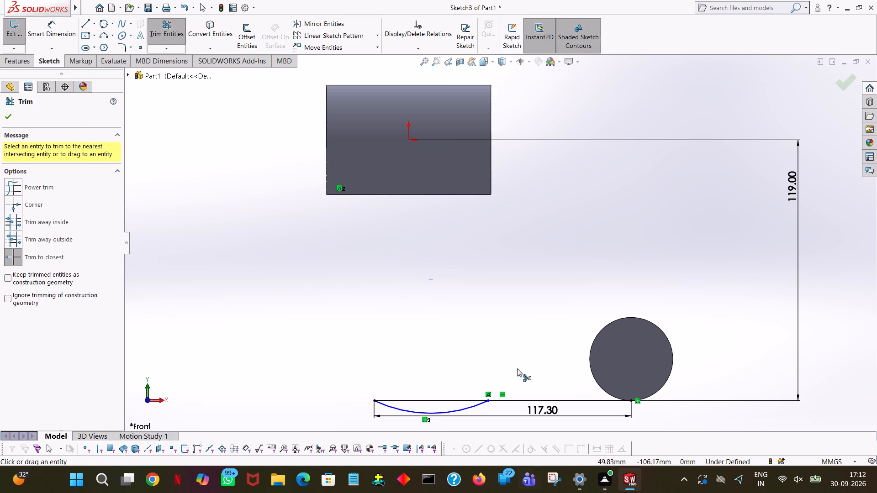
{"action": "left_click", "coordinate": [418, 411]}
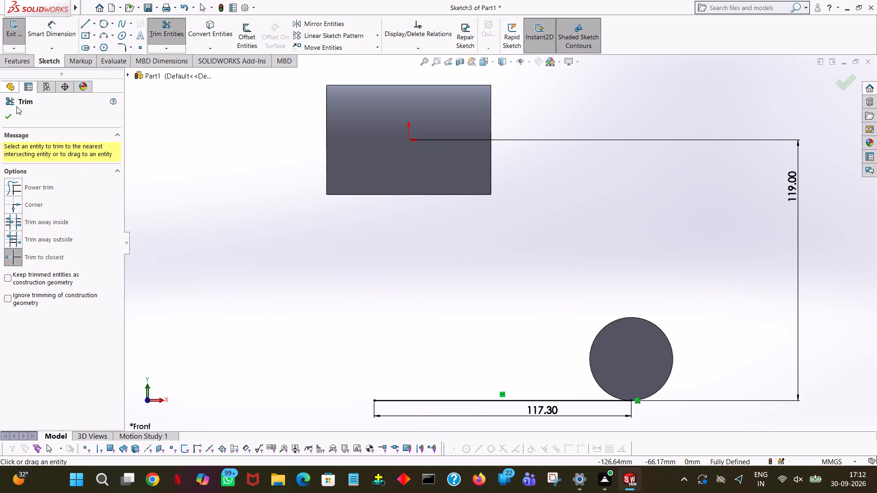
{"action": "left_click", "coordinate": [7, 112]}
{"action": "left_click", "coordinate": [301, 97]}
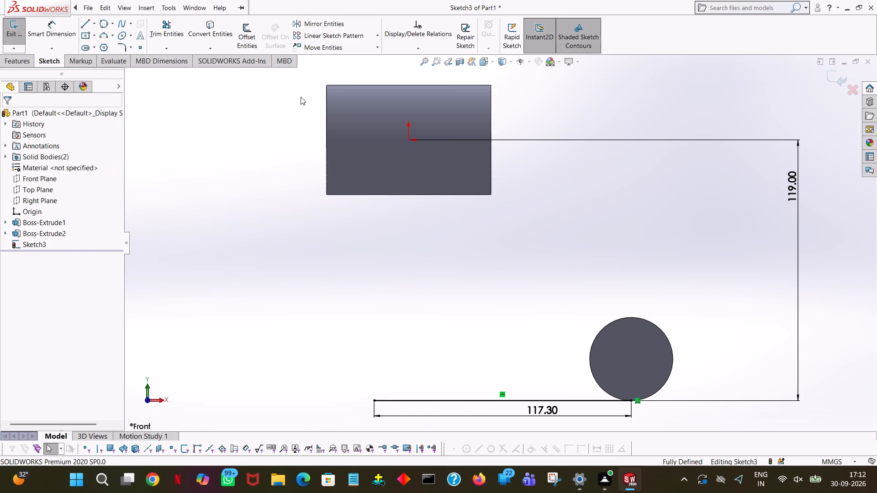
{"action": "left_click", "coordinate": [313, 120]}
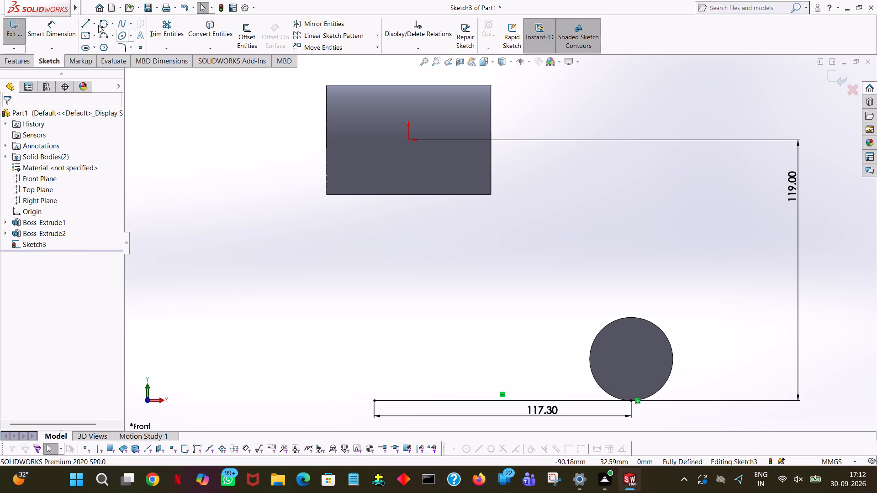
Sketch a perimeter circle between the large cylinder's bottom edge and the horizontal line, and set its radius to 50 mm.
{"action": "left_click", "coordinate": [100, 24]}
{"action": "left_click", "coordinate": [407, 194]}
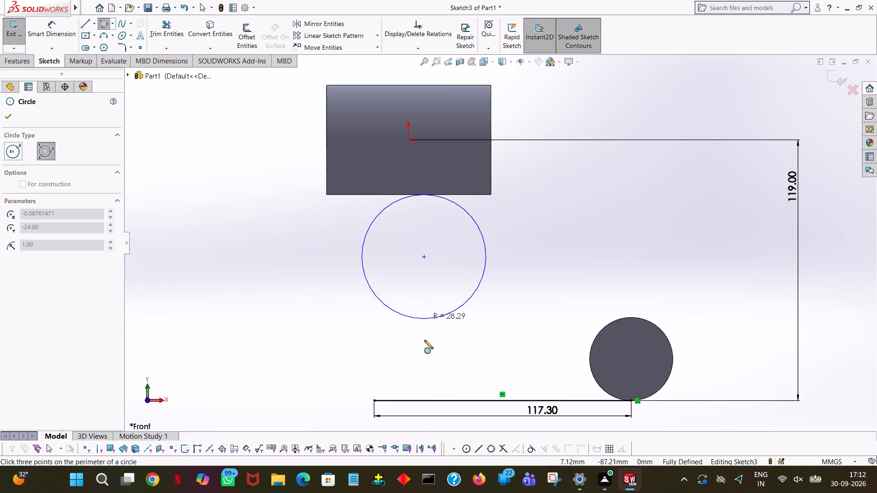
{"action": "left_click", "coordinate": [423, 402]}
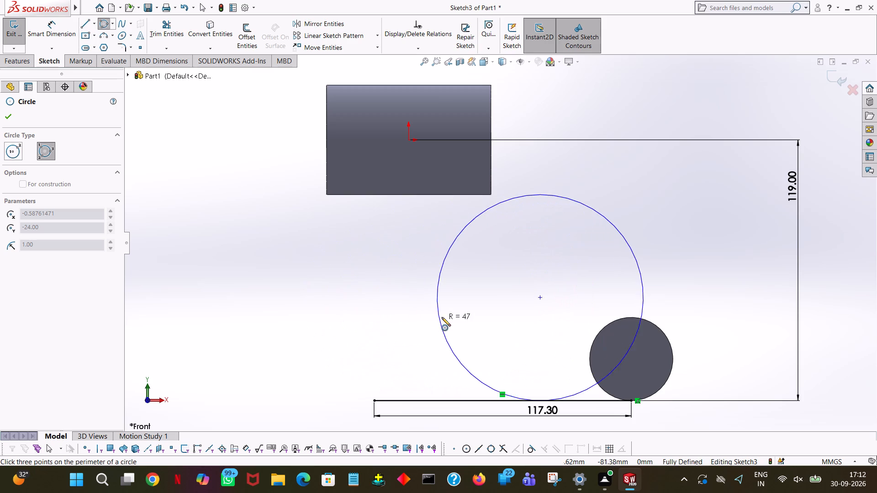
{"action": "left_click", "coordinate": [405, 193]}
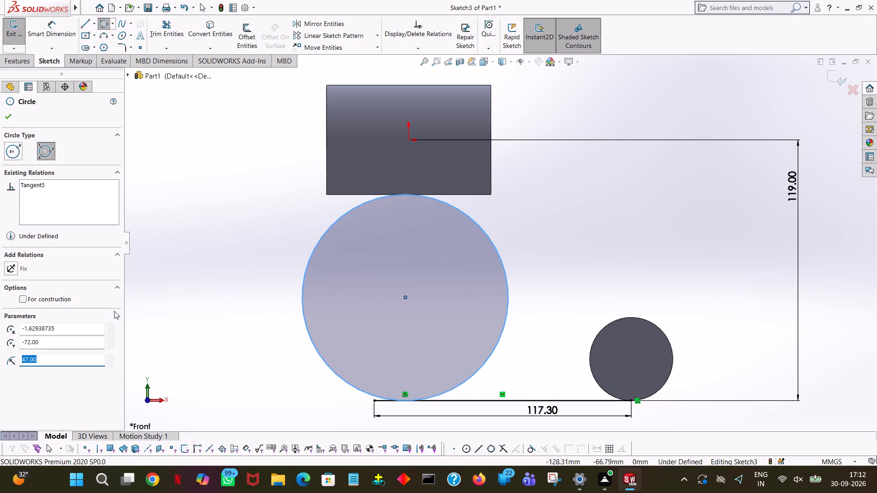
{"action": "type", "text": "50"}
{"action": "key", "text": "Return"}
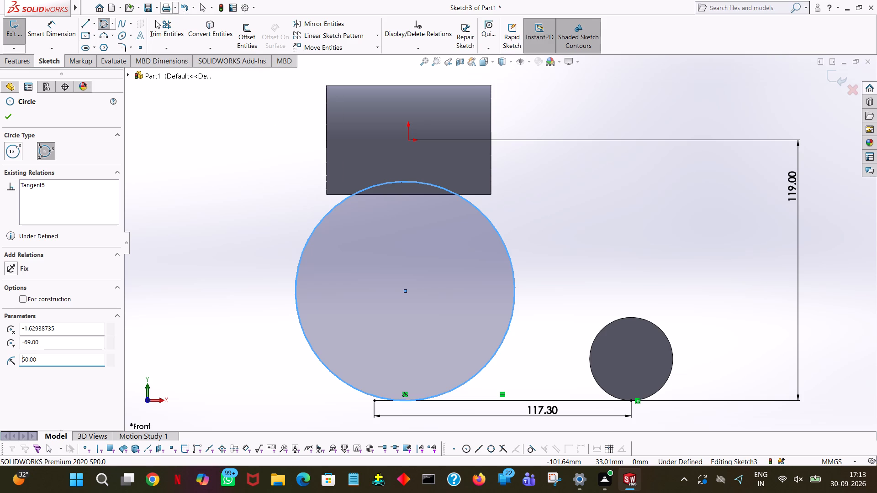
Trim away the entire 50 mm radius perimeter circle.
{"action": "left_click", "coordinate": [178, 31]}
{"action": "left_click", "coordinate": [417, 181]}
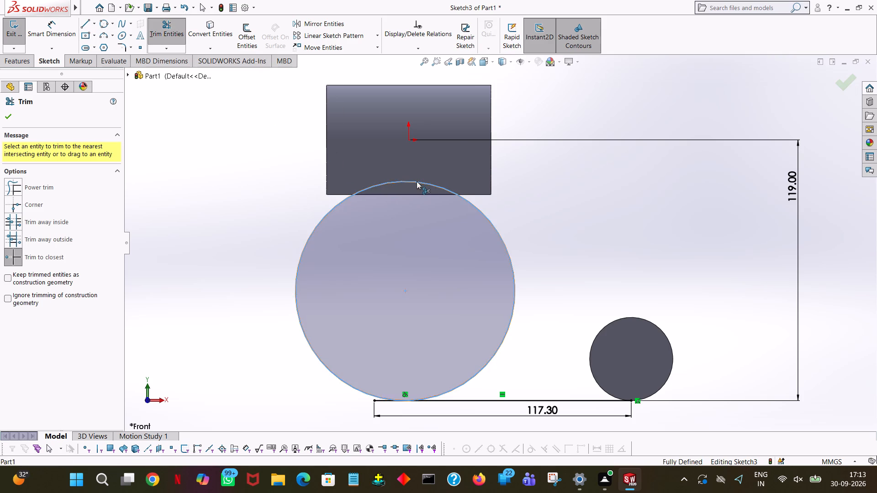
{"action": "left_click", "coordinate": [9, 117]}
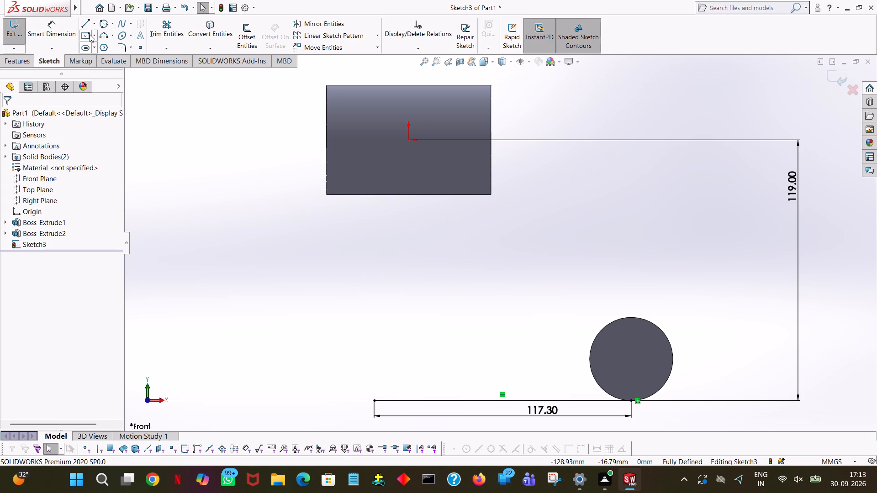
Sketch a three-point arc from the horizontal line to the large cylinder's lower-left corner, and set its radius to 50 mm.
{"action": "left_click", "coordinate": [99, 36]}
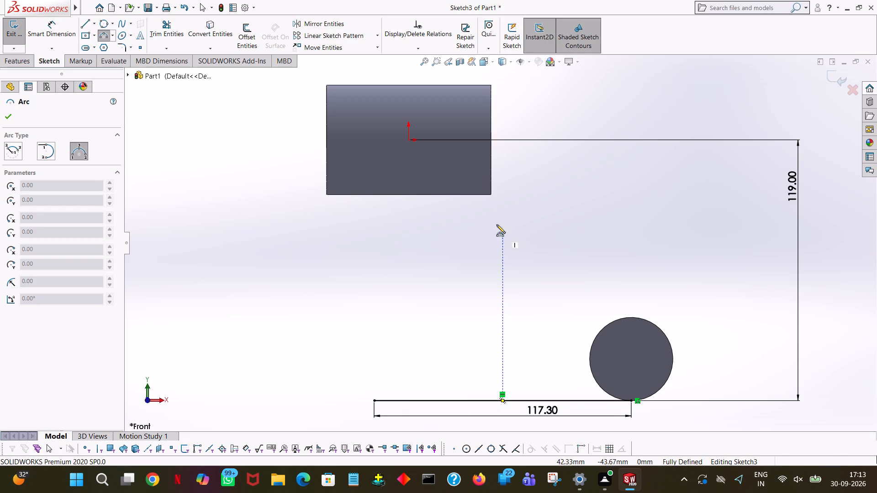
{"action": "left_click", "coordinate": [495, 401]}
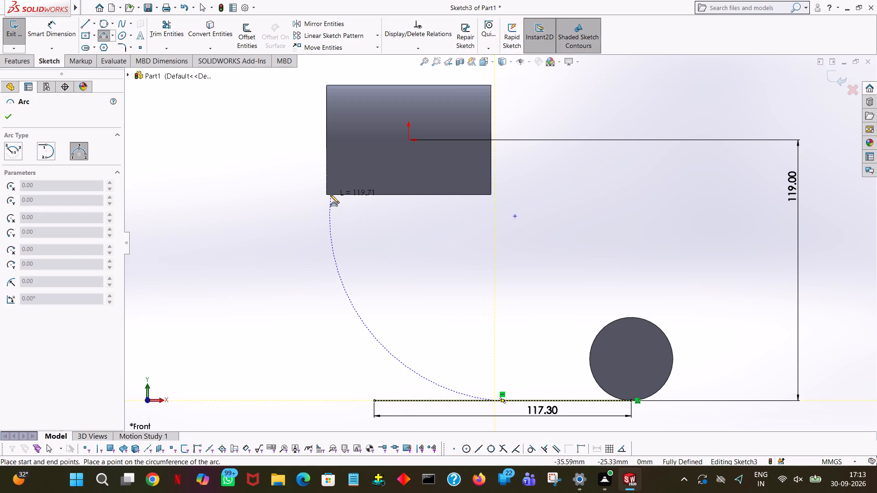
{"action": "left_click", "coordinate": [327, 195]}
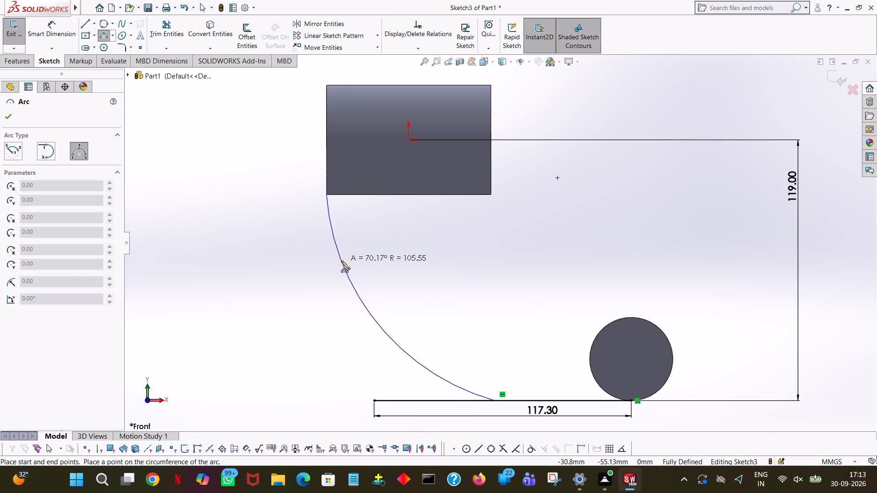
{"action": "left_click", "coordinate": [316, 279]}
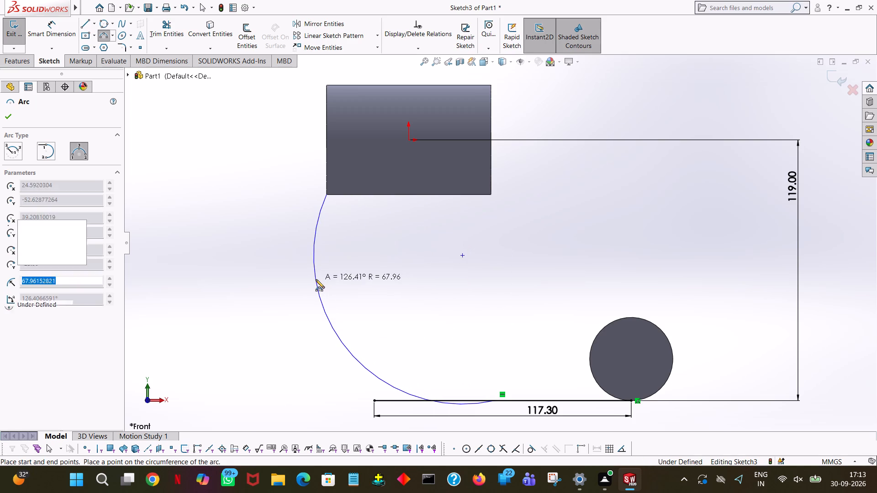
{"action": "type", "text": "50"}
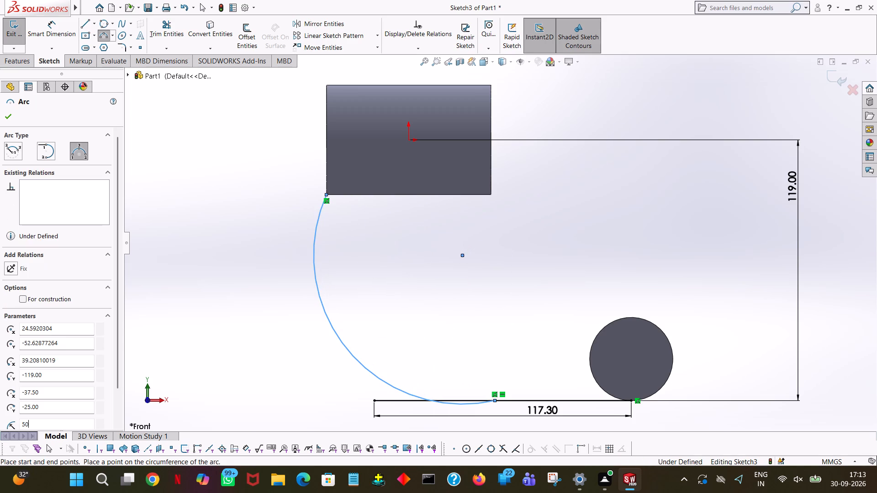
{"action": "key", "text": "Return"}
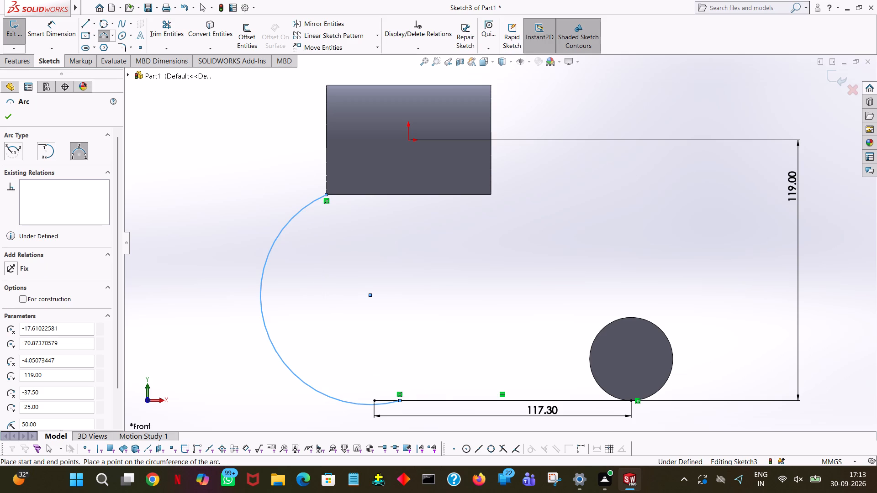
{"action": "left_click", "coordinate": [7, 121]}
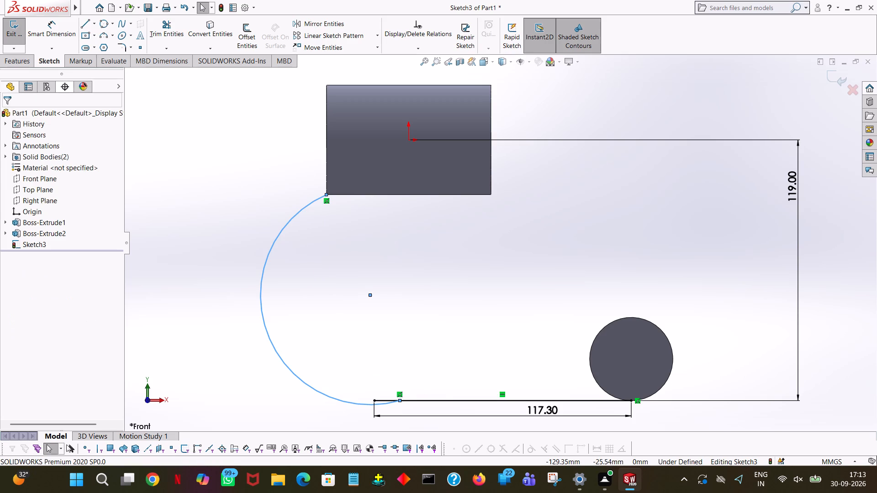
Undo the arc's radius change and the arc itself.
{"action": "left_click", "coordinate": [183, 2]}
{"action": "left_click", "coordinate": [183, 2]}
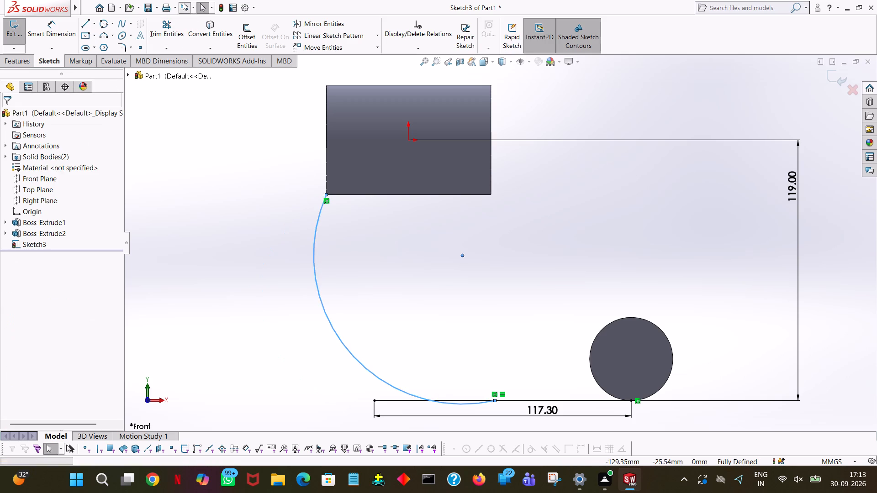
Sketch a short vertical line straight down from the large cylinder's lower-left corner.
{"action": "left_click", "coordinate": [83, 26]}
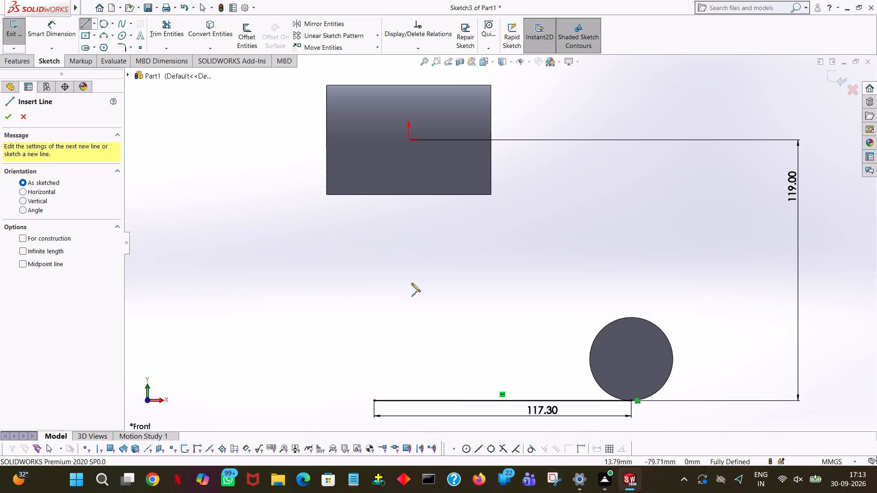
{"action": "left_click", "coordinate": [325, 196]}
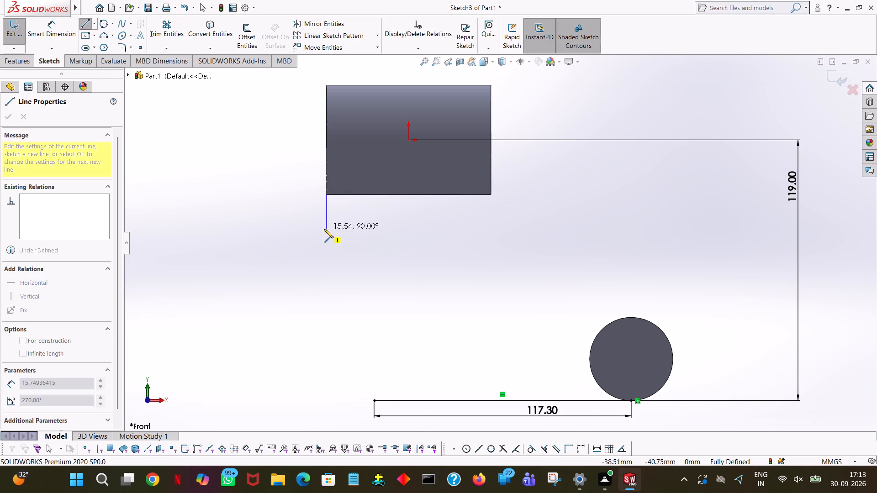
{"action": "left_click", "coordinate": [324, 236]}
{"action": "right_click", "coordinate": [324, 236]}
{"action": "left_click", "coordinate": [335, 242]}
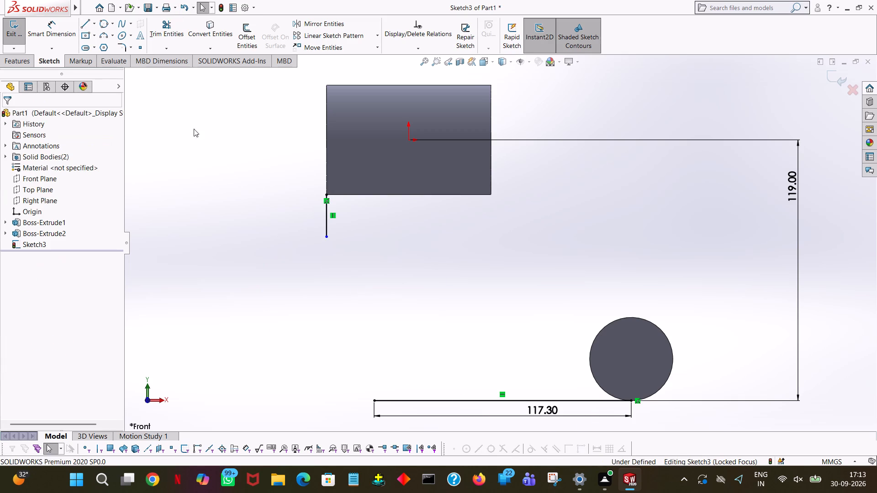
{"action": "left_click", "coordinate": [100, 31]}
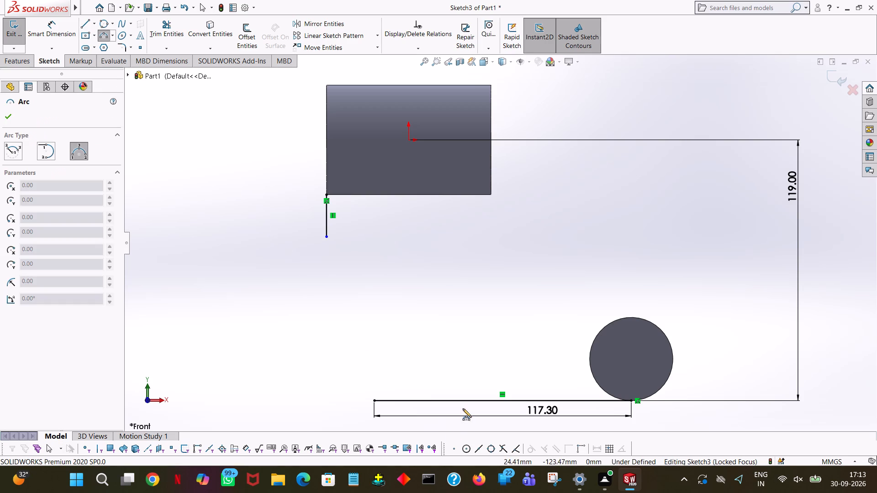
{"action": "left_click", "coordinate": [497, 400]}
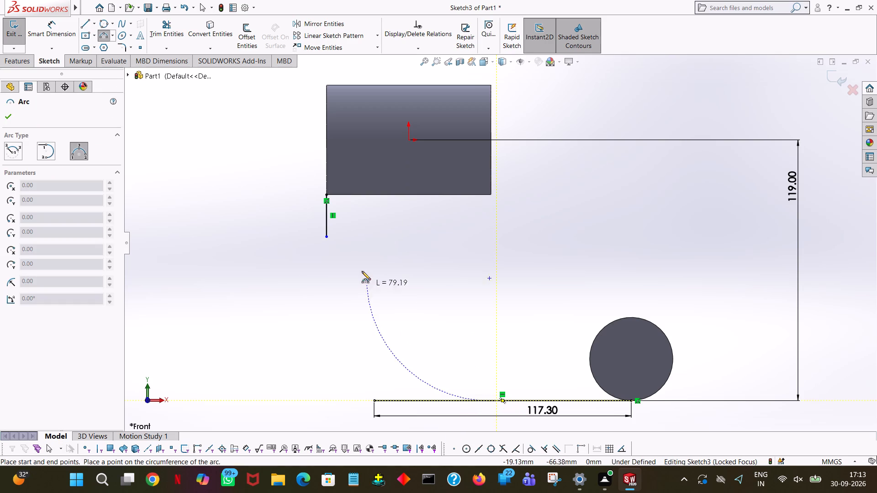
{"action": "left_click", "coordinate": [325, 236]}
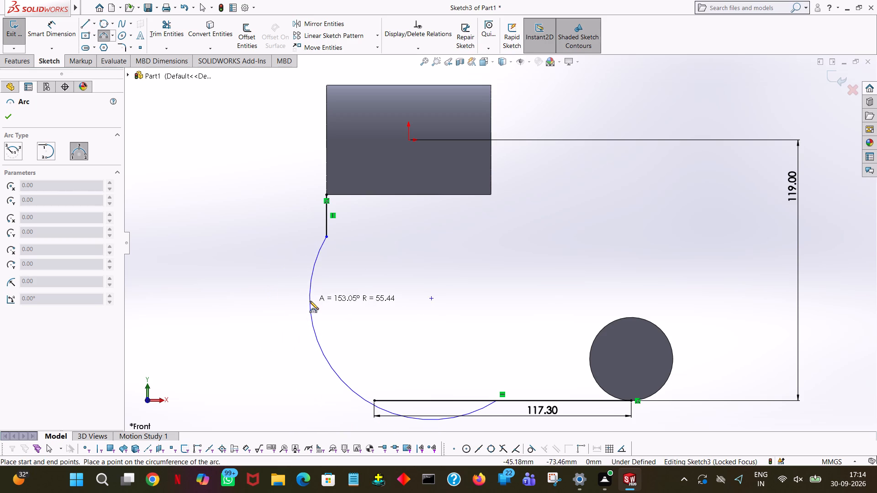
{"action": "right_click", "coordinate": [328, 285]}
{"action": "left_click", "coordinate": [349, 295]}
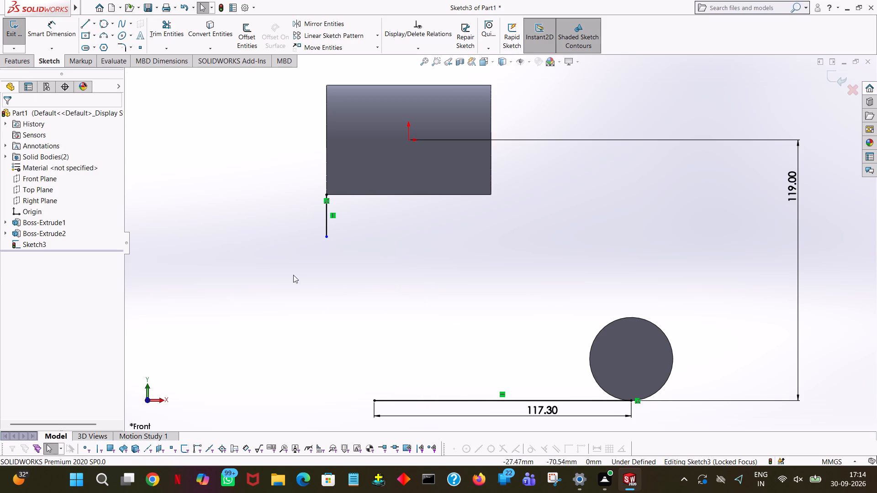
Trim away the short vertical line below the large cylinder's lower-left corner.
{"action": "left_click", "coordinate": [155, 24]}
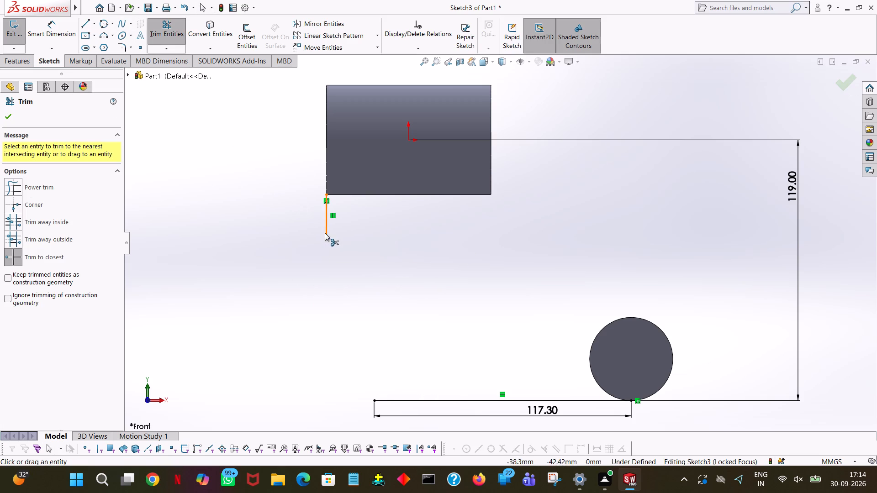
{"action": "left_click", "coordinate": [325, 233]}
Sketch a line about 4 mm along the large cylinder's bottom edge from its lower-left corner, continuing about 30 mm vertically down.
{"action": "left_click", "coordinate": [85, 25]}
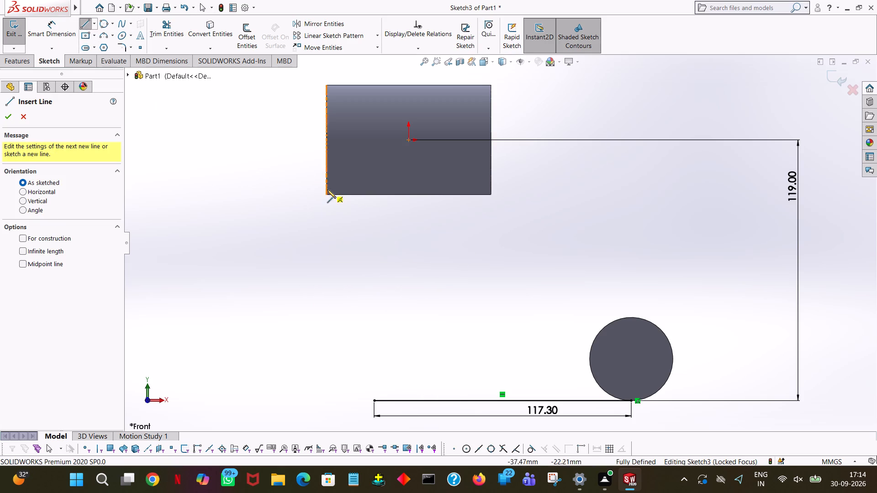
{"action": "left_click", "coordinate": [328, 195]}
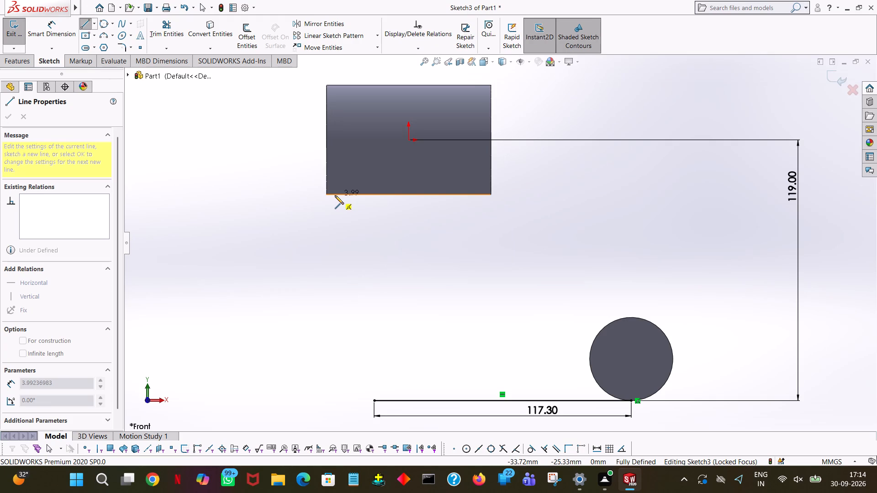
{"action": "left_click", "coordinate": [335, 195]}
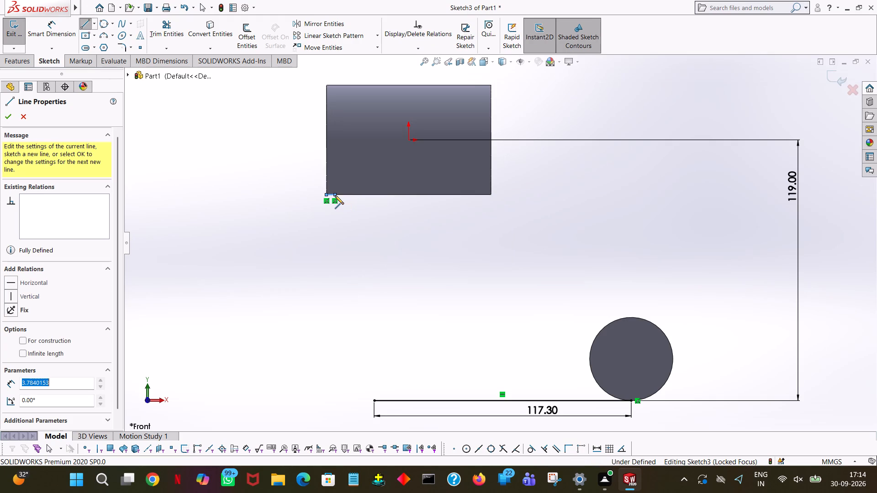
{"action": "left_click", "coordinate": [334, 260]}
{"action": "right_click", "coordinate": [334, 260]}
{"action": "left_click", "coordinate": [352, 269]}
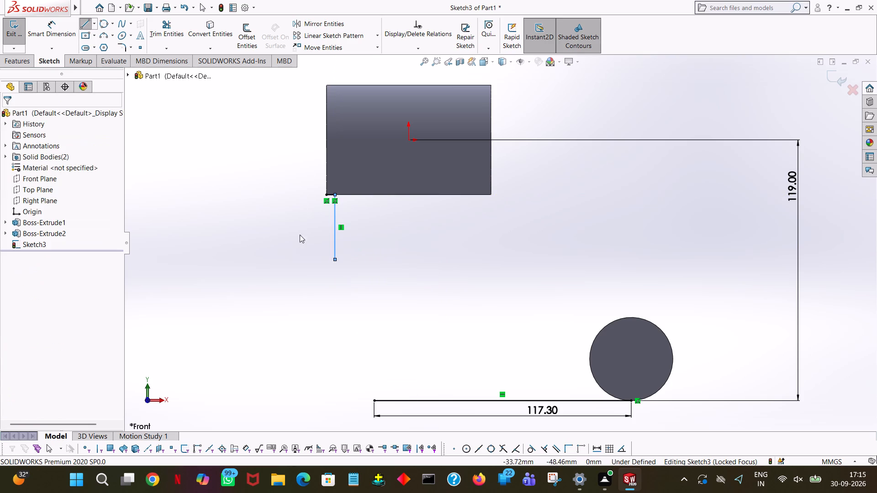
Sketch a three-point arc of radius 66 mm from the bottom horizontal line to the lower end of the vertical line.
{"action": "left_click", "coordinate": [102, 31]}
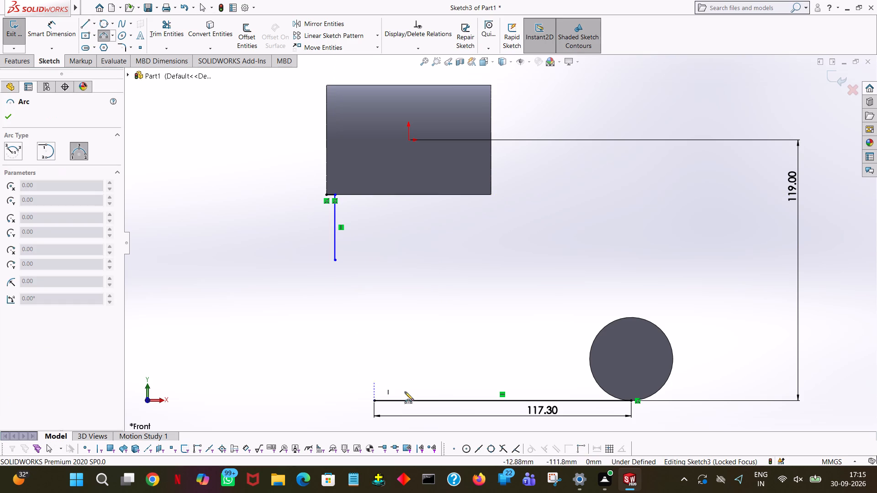
{"action": "left_click", "coordinate": [489, 400]}
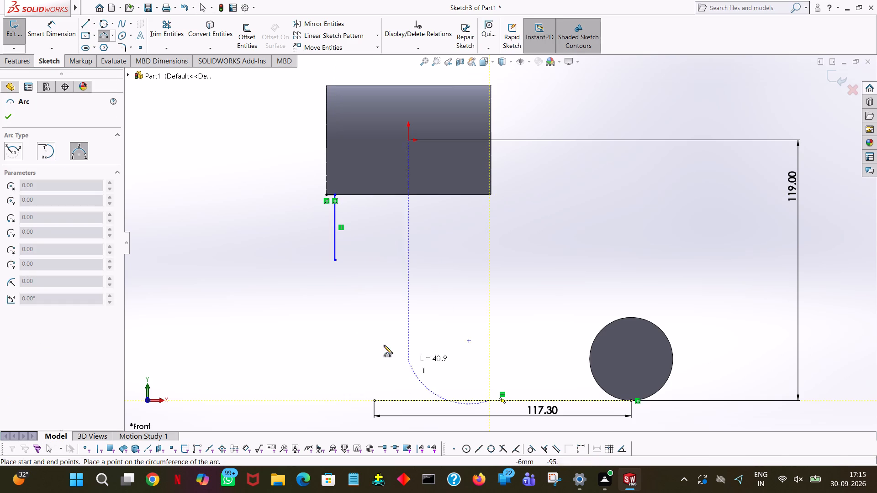
{"action": "left_click", "coordinate": [334, 257]}
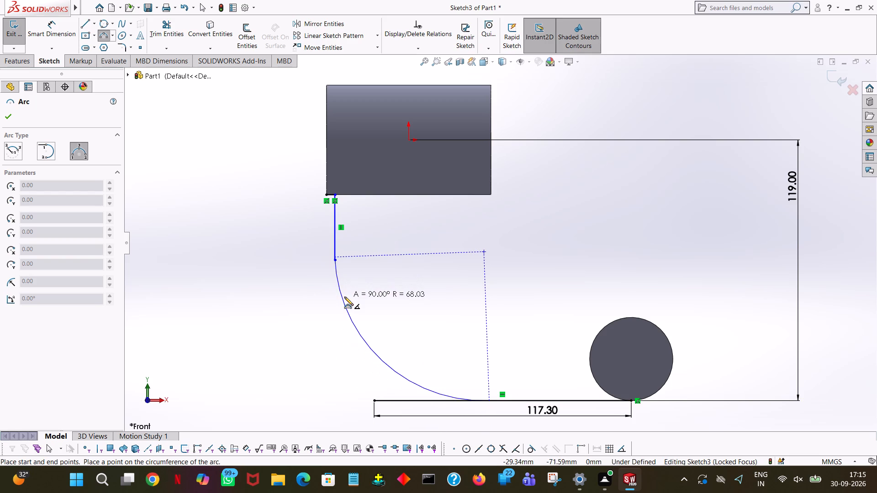
{"action": "left_click", "coordinate": [344, 297]}
{"action": "type", "text": "66"}
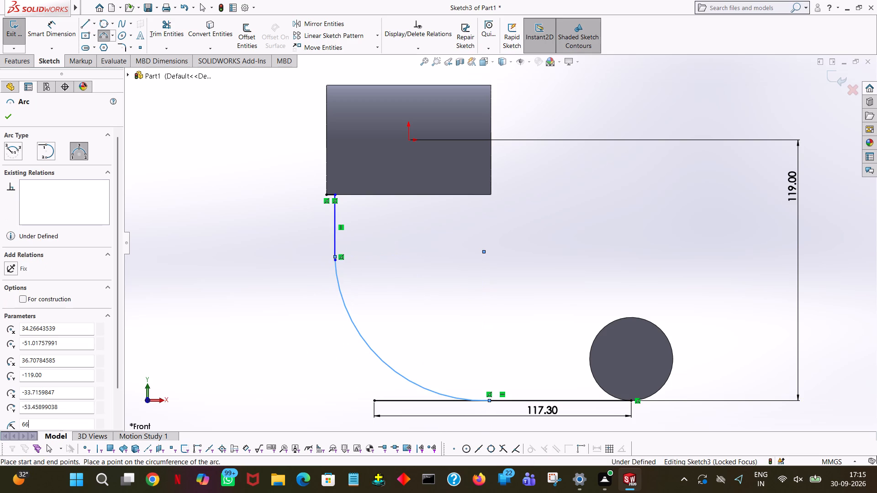
{"action": "key", "text": "Return"}
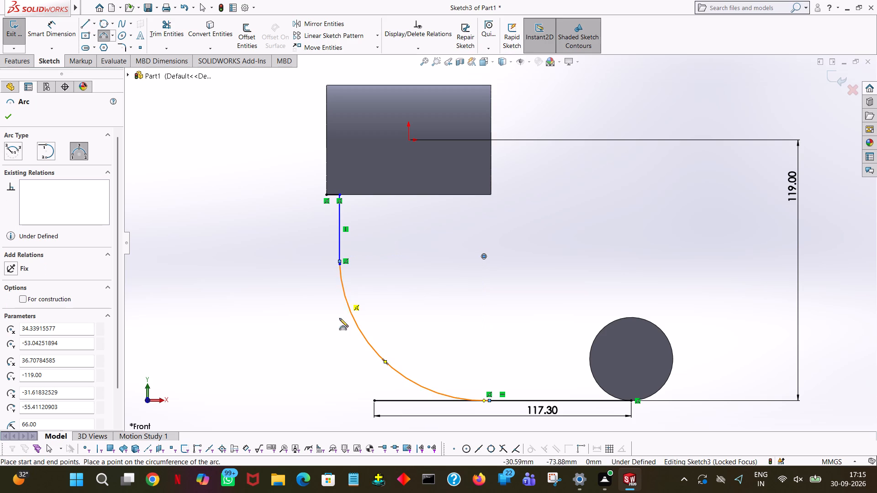
{"action": "left_click", "coordinate": [6, 117]}
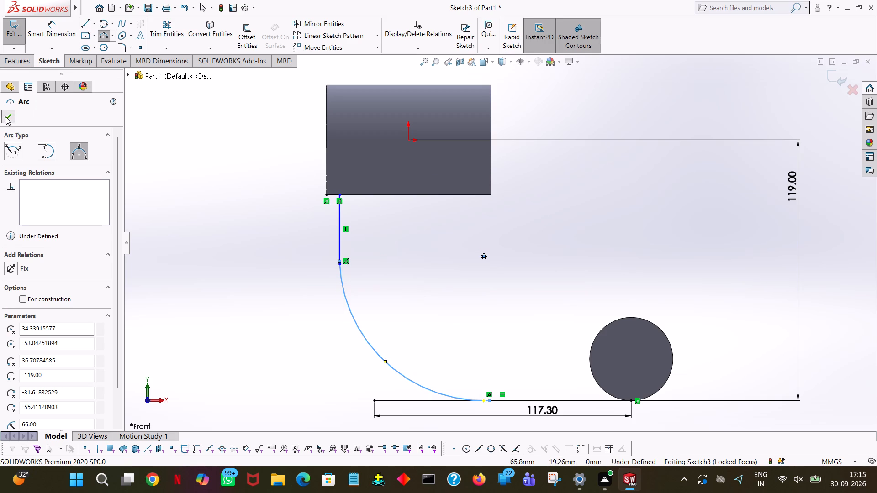
{"action": "left_click", "coordinate": [158, 172]}
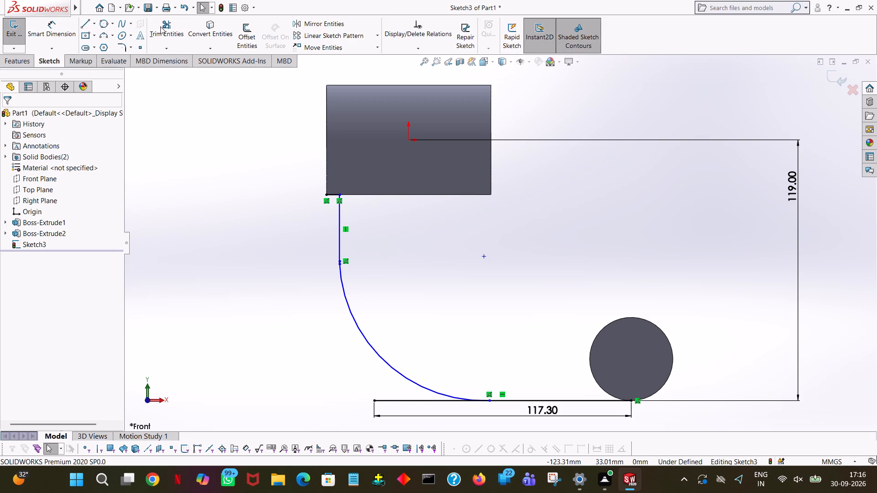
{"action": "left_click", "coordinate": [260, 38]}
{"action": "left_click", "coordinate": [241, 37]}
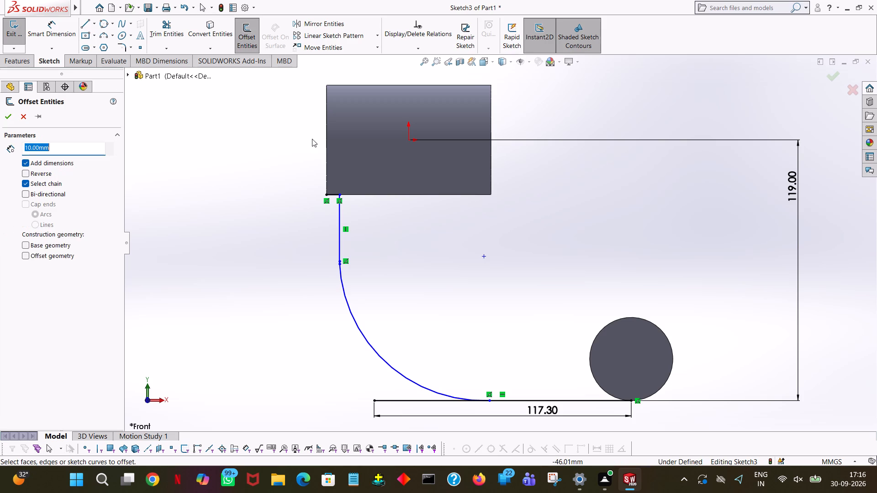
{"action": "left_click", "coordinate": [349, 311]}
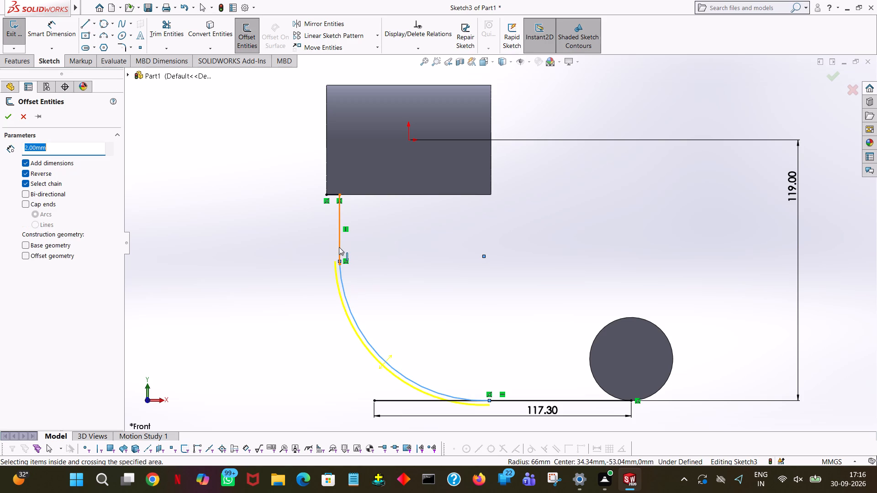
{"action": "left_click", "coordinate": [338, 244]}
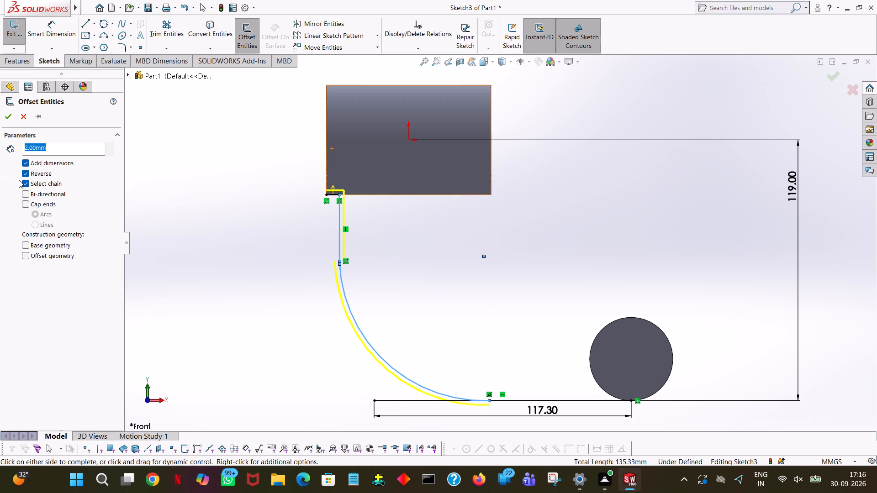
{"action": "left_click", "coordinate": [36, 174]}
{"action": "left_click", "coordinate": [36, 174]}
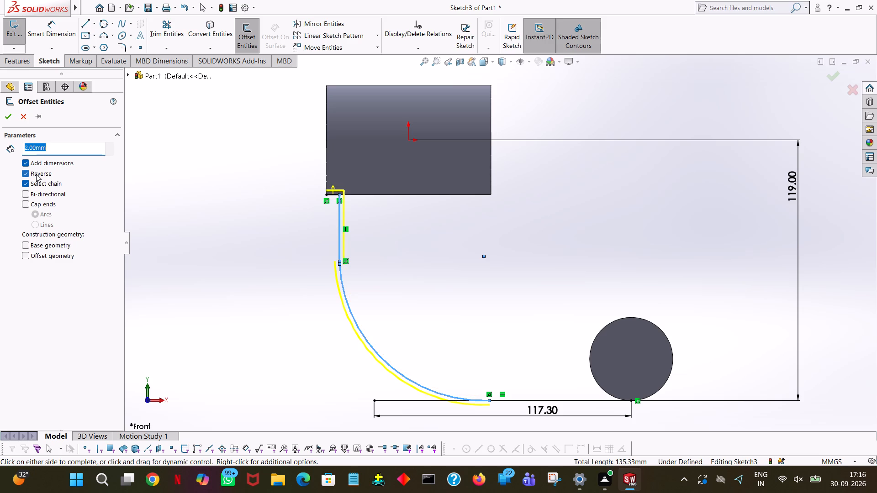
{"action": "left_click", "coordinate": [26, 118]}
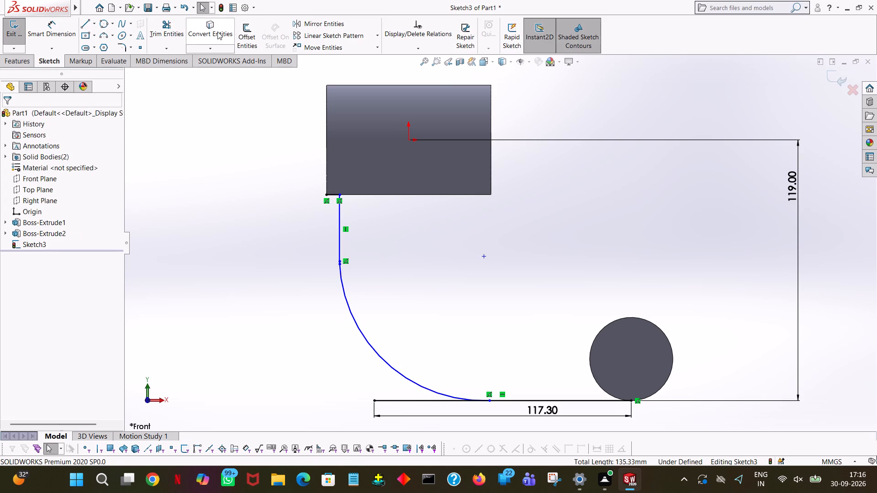
Trim away the short horizontal line along the large cylinder's bottom edge.
{"action": "left_click", "coordinate": [167, 39]}
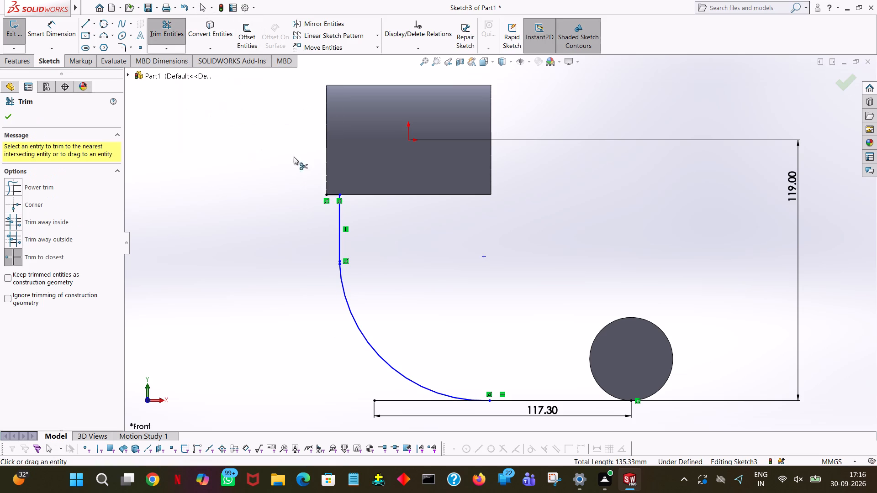
{"action": "left_click", "coordinate": [330, 194]}
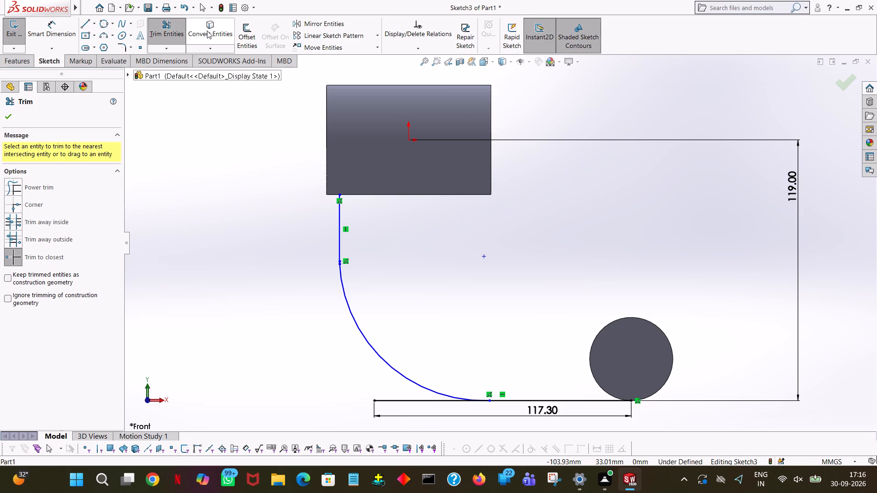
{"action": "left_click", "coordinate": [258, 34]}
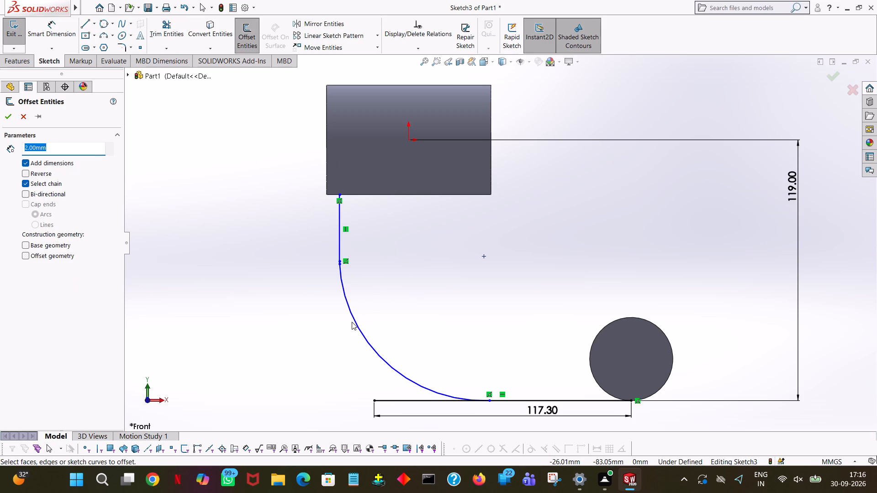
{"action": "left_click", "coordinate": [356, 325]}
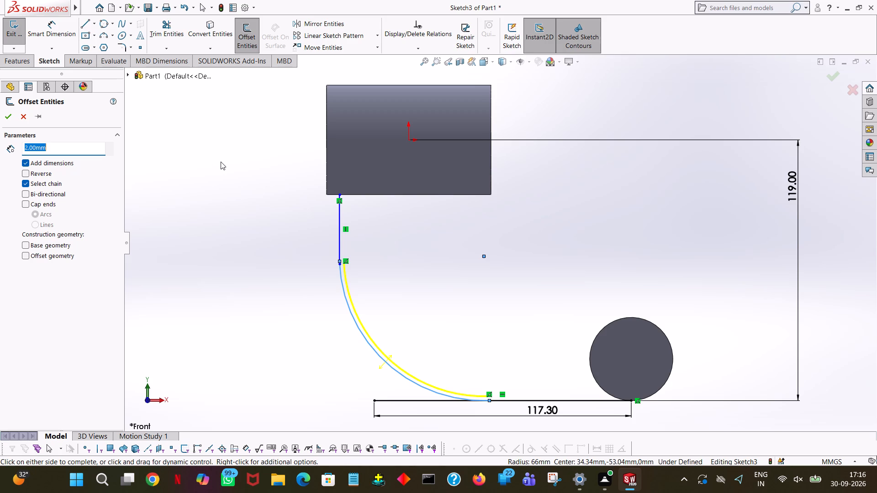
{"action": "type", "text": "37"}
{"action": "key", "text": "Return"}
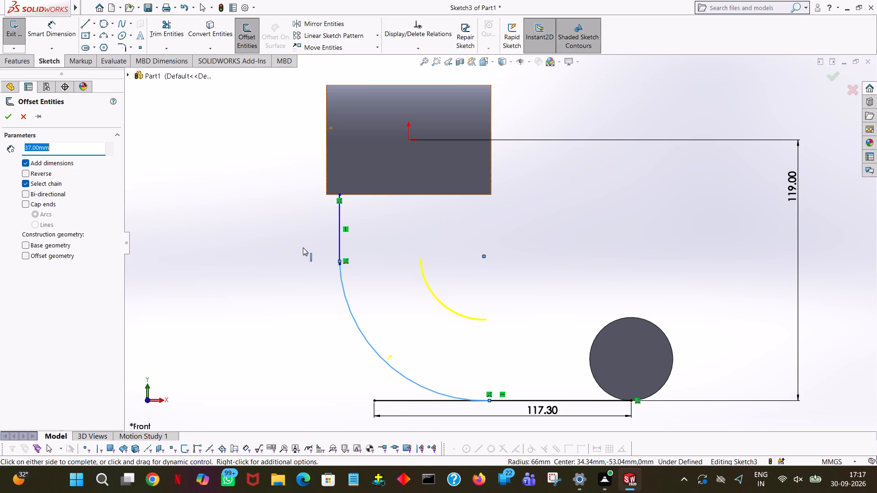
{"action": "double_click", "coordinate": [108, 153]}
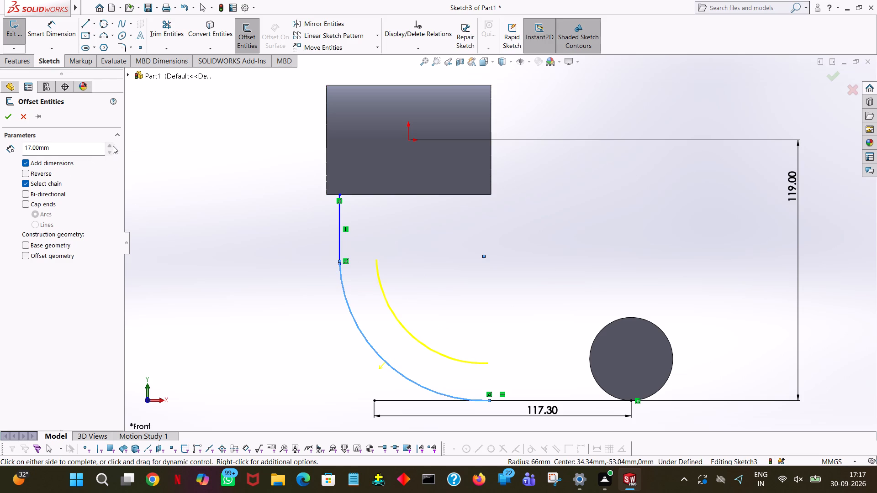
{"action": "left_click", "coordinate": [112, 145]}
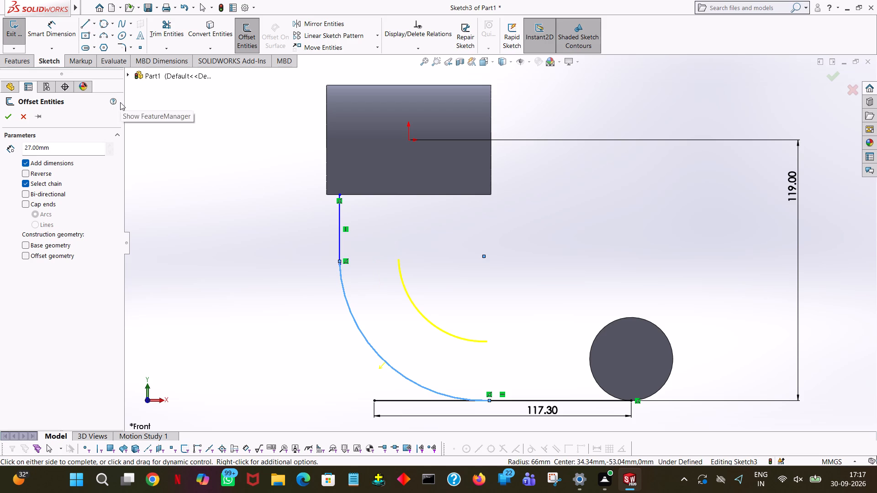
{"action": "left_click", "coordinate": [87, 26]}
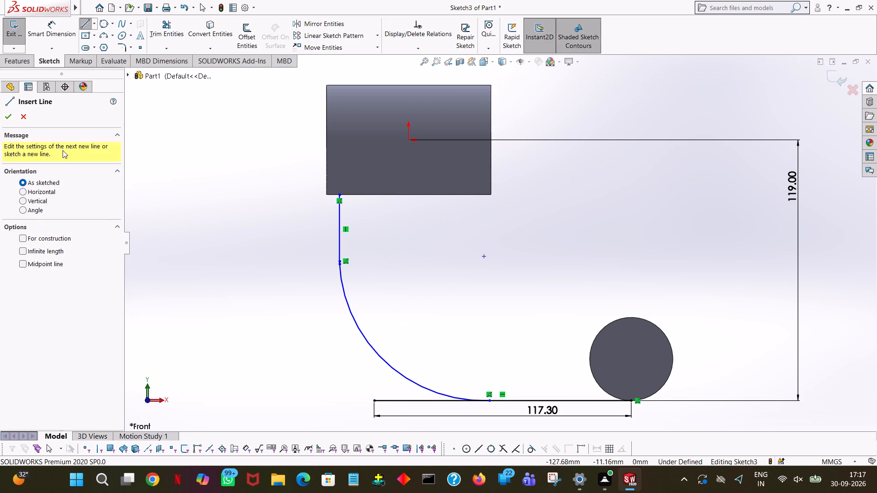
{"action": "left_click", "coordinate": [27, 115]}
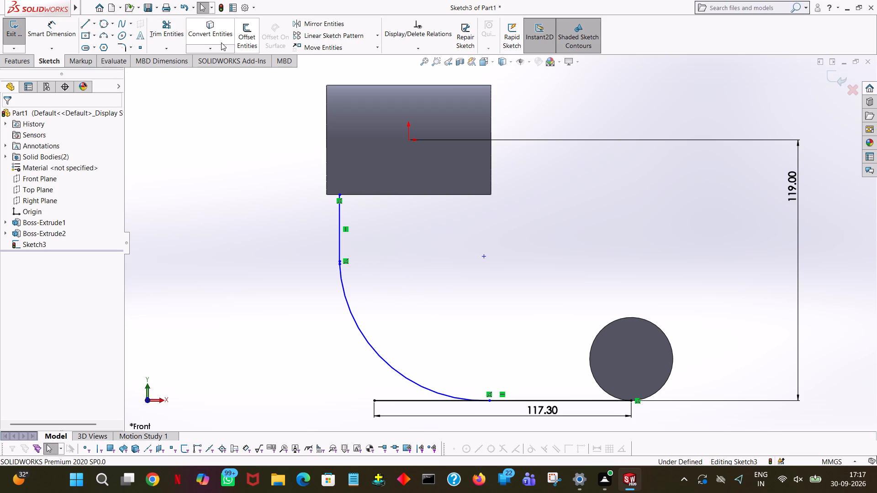
Offset the 66 mm radius arc inward by 27 mm, with the offset dimension added.
{"action": "left_click", "coordinate": [249, 34]}
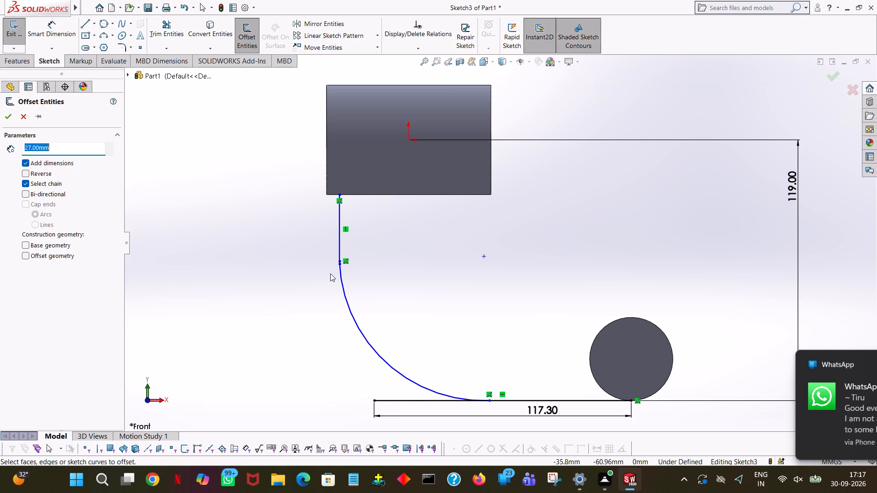
{"action": "left_click", "coordinate": [360, 334]}
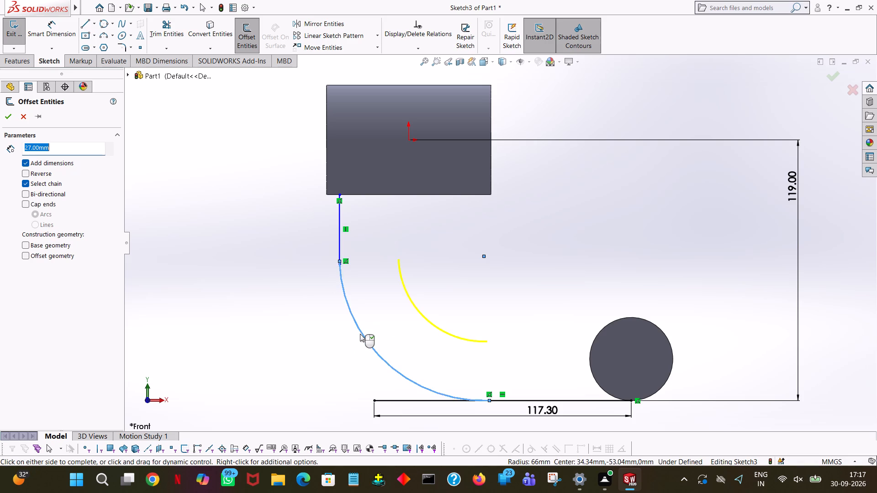
{"action": "left_click", "coordinate": [11, 111]}
Sketch a vertical line about 29 mm long from the offset arc's upper end to the large cylinder's bottom edge.
{"action": "left_click", "coordinate": [86, 25]}
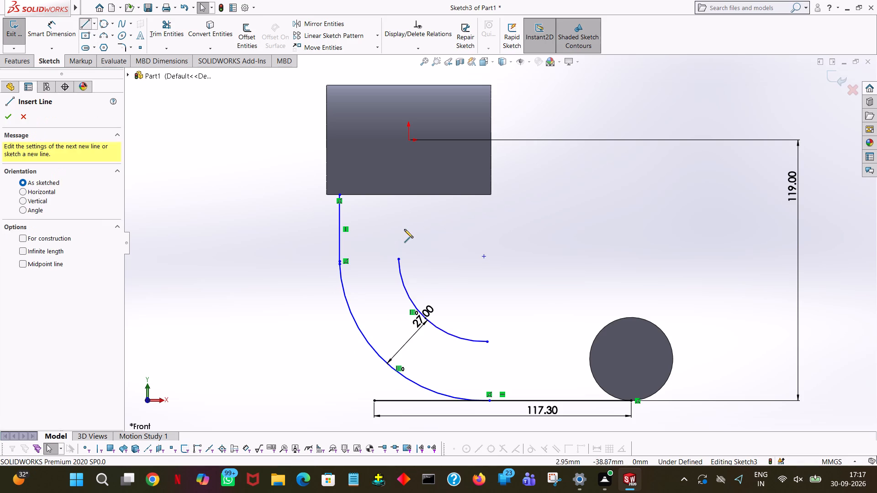
{"action": "left_click", "coordinate": [398, 257]}
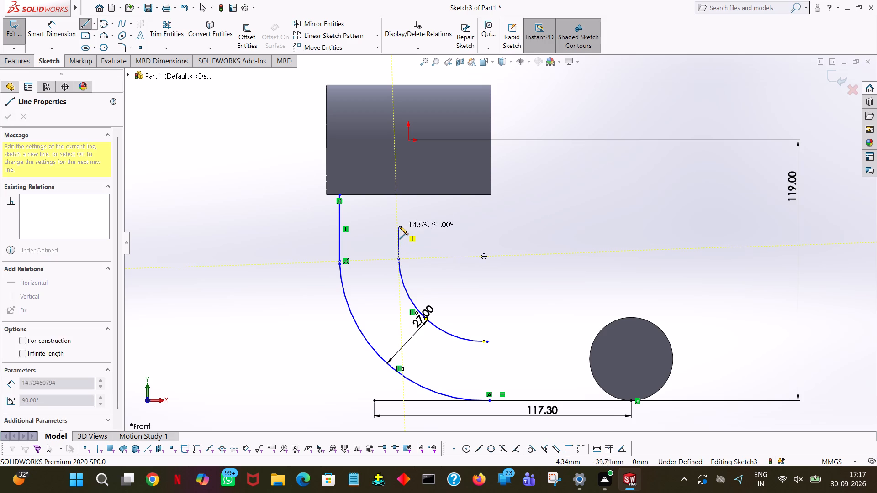
{"action": "left_click", "coordinate": [398, 194]}
{"action": "right_click", "coordinate": [398, 194]}
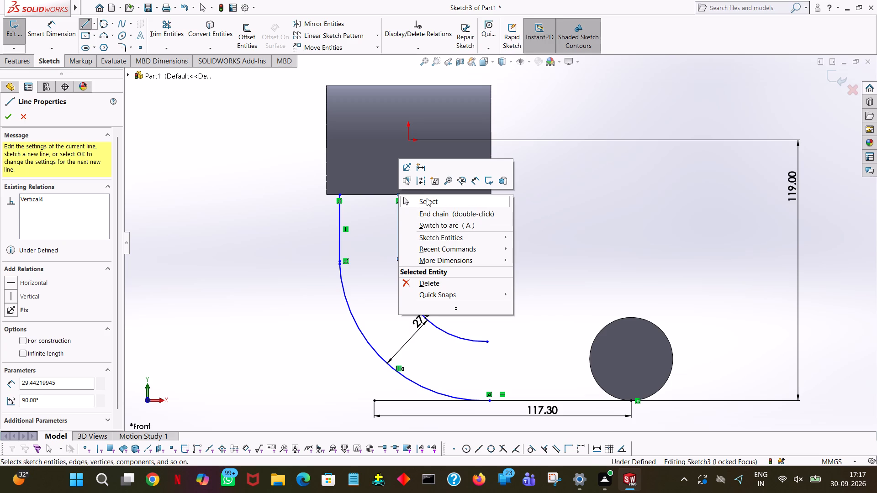
{"action": "left_click", "coordinate": [427, 198]}
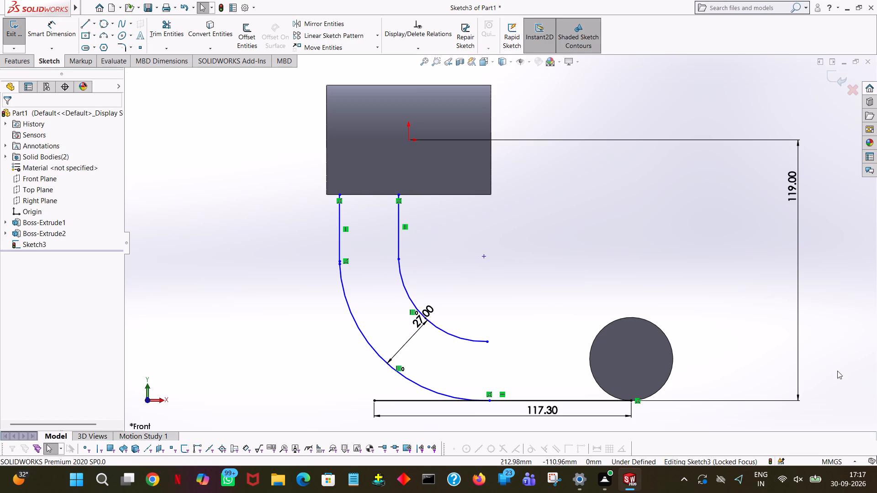
Sketch a horizontal line about 49 mm long from the offset arc's lower end to the small cylinder's circular edge.
{"action": "left_click", "coordinate": [83, 23]}
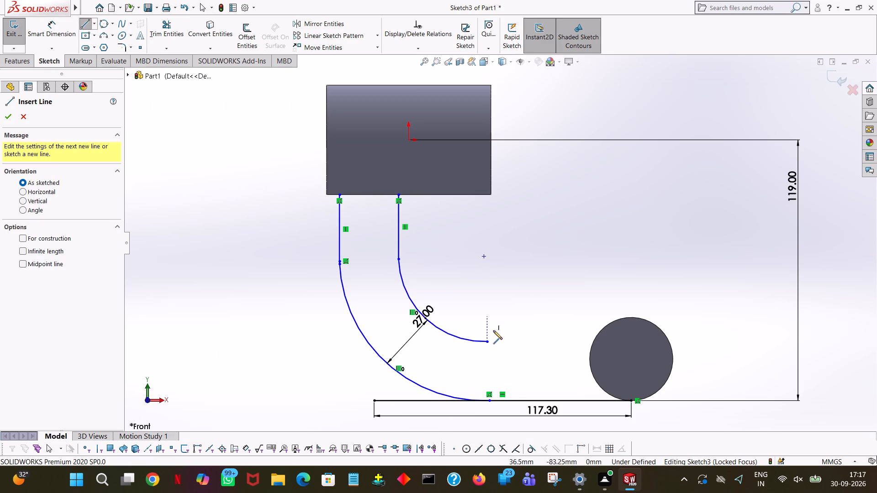
{"action": "left_click", "coordinate": [489, 341]}
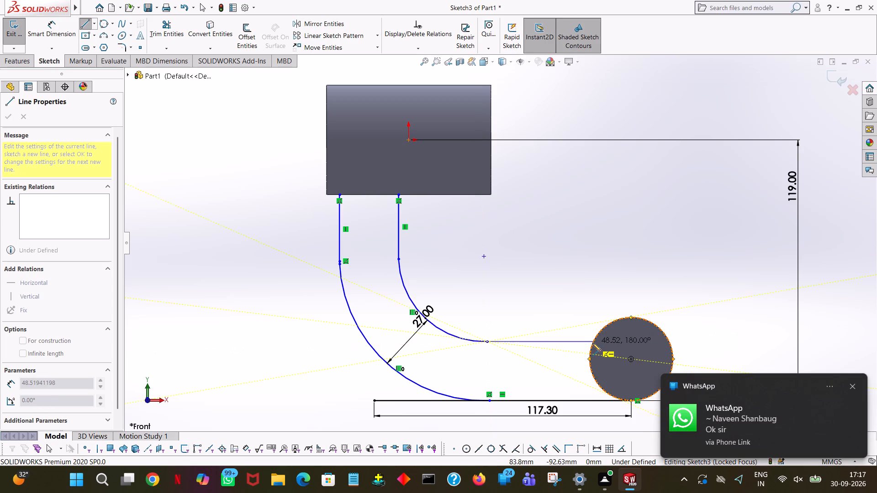
{"action": "left_click", "coordinate": [593, 341]}
{"action": "right_click", "coordinate": [593, 341]}
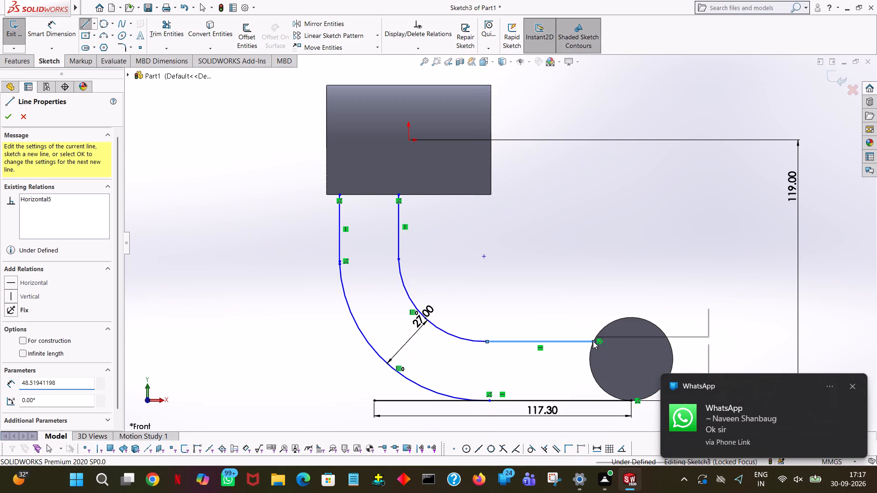
{"action": "left_click", "coordinate": [604, 345]}
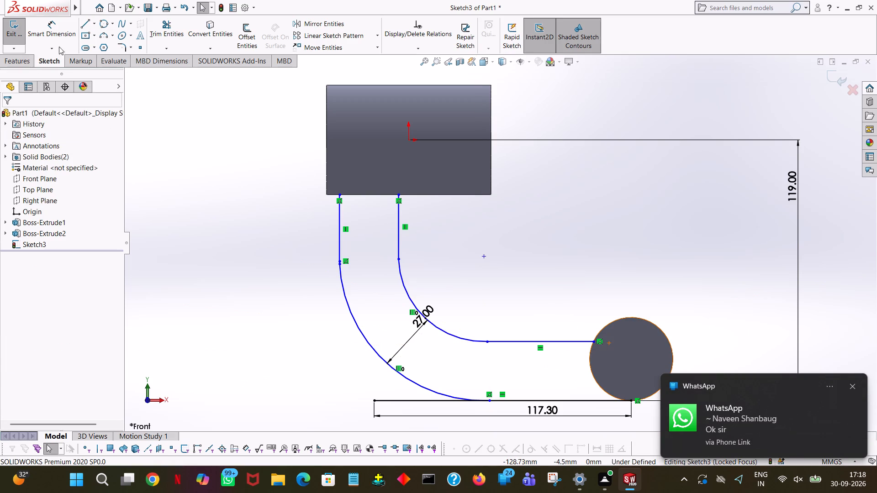
Sketch a three-point arc of 19 mm radius along the small cylinder's edge, from its bottom point to the upper horizontal line's end.
{"action": "left_click", "coordinate": [107, 34]}
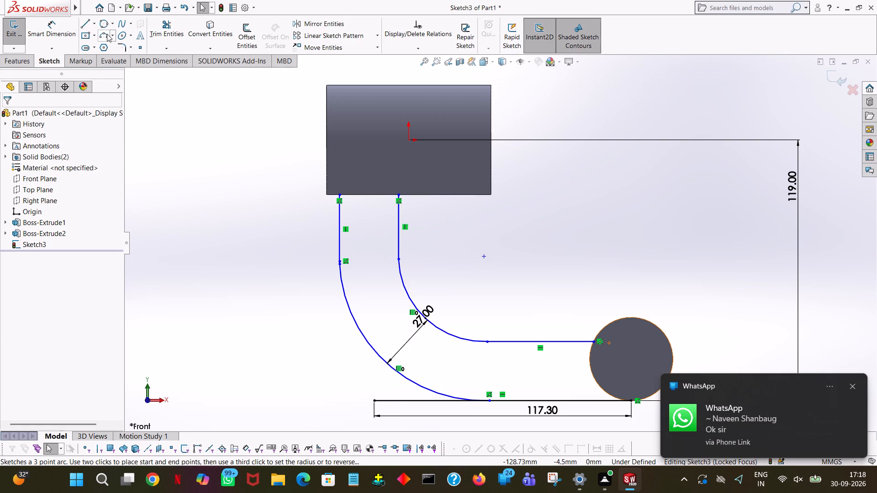
{"action": "left_click", "coordinate": [631, 401]}
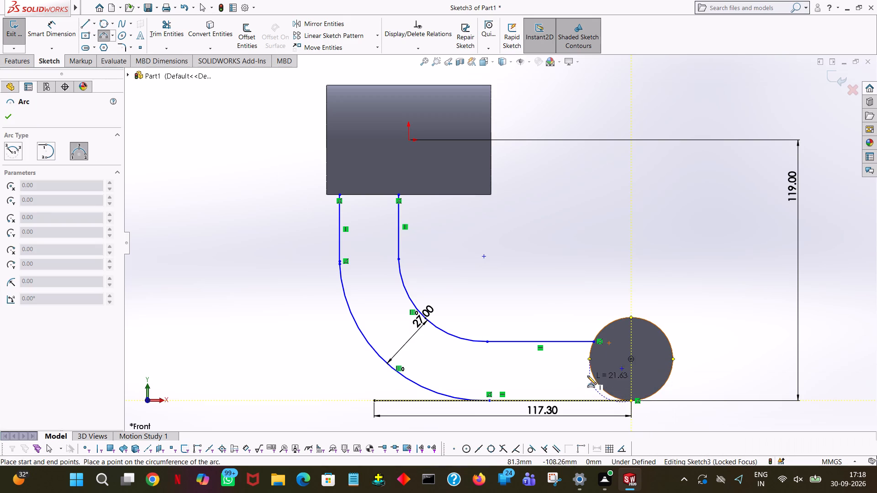
{"action": "left_click", "coordinate": [592, 341]}
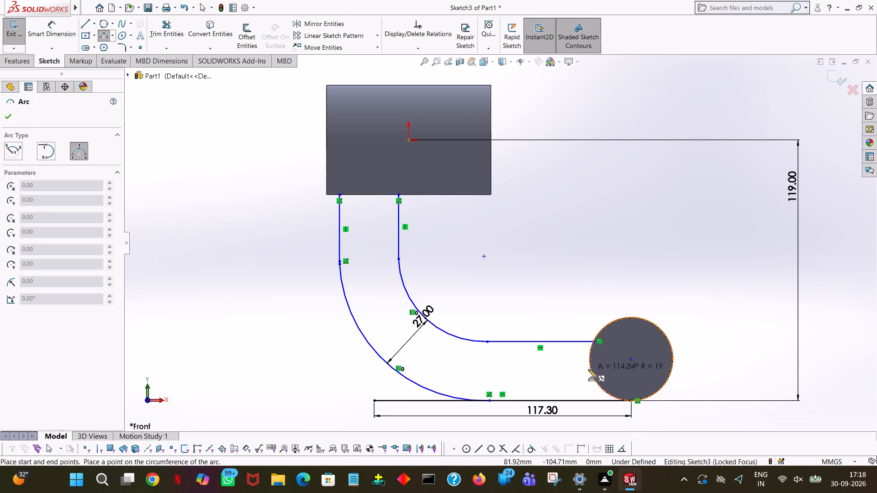
{"action": "left_click", "coordinate": [592, 373]}
{"action": "right_click", "coordinate": [592, 373]}
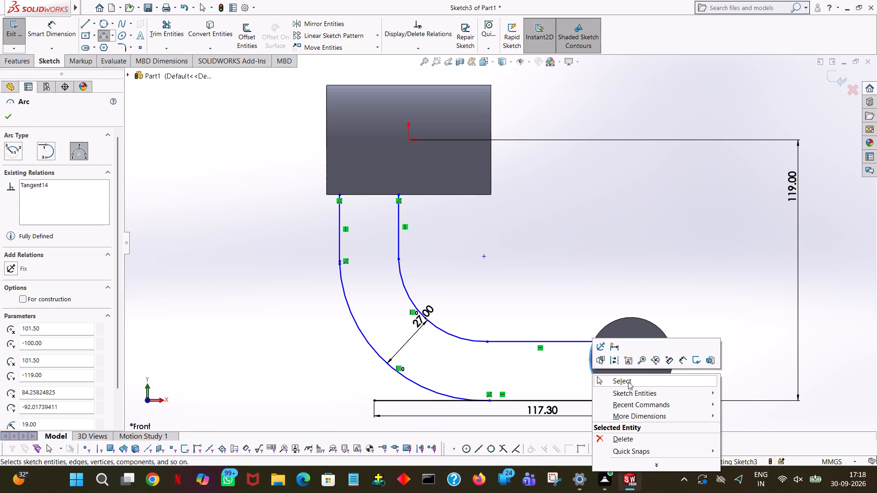
{"action": "left_click", "coordinate": [628, 382]}
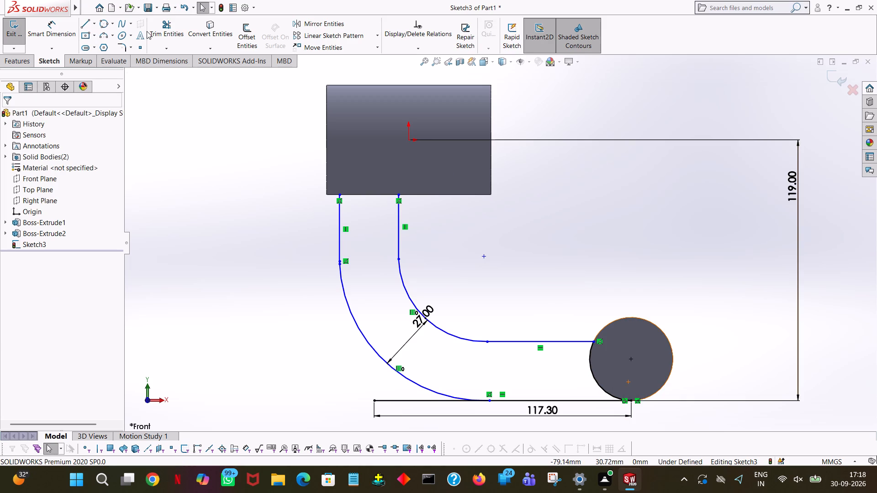
Sketch a horizontal line about 27 mm long joining the two vertical lines' upper ends along the large cylinder's bottom edge.
{"action": "left_click", "coordinate": [82, 21]}
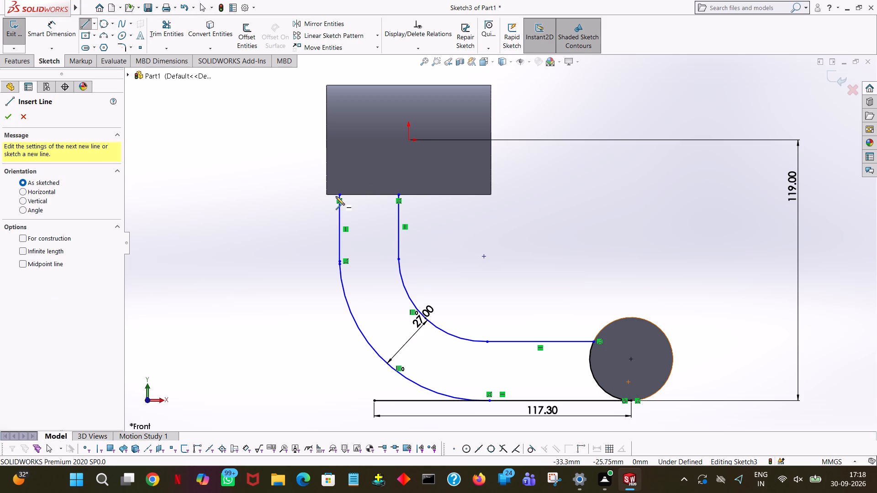
{"action": "left_click", "coordinate": [338, 194]}
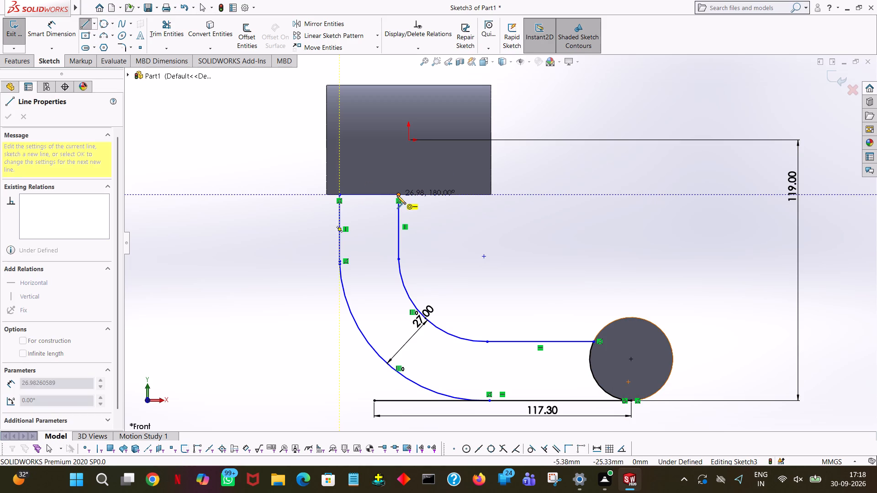
{"action": "left_click", "coordinate": [397, 195]}
{"action": "right_click", "coordinate": [397, 195]}
{"action": "left_click", "coordinate": [421, 200]}
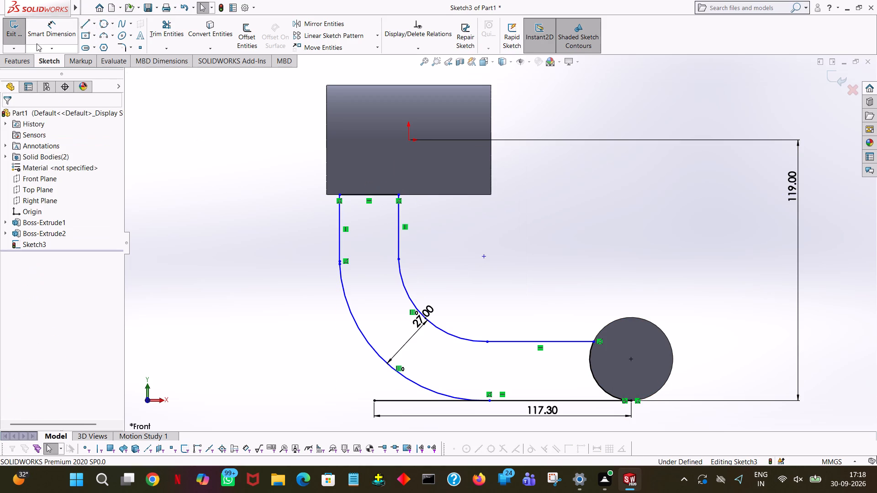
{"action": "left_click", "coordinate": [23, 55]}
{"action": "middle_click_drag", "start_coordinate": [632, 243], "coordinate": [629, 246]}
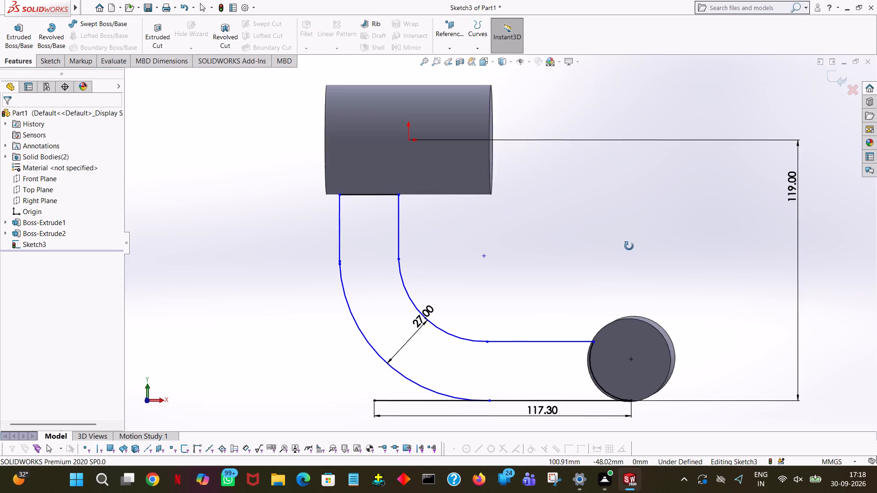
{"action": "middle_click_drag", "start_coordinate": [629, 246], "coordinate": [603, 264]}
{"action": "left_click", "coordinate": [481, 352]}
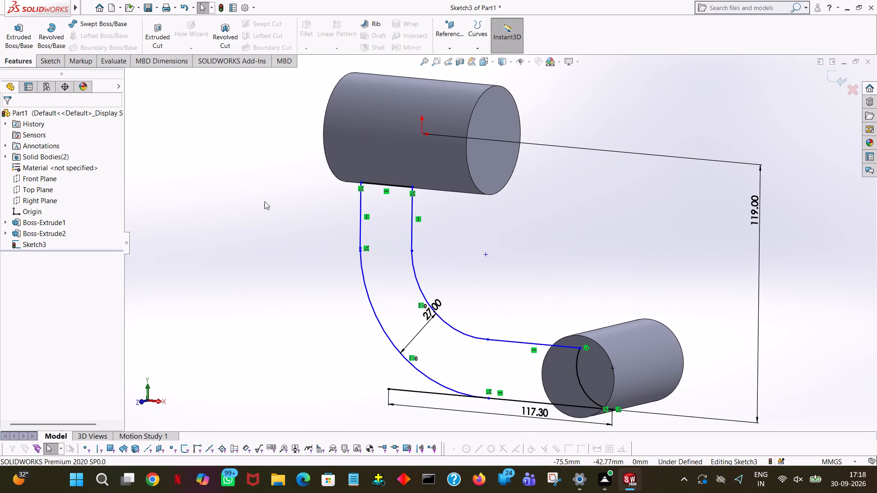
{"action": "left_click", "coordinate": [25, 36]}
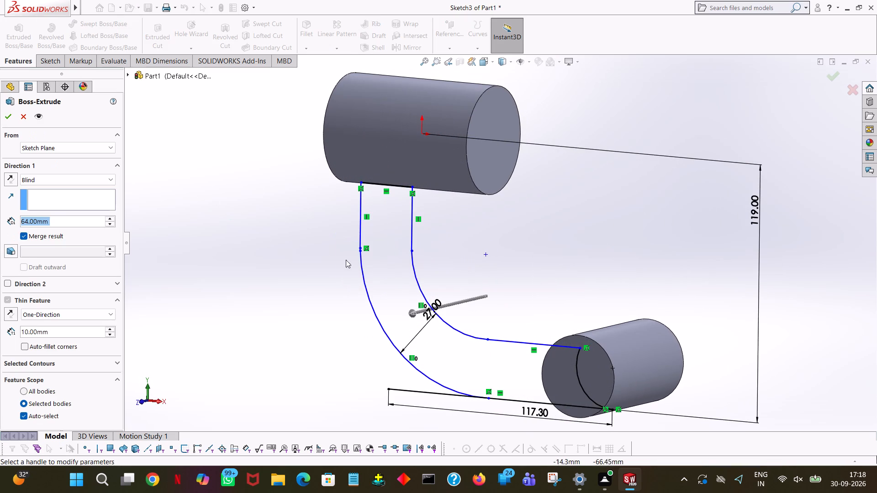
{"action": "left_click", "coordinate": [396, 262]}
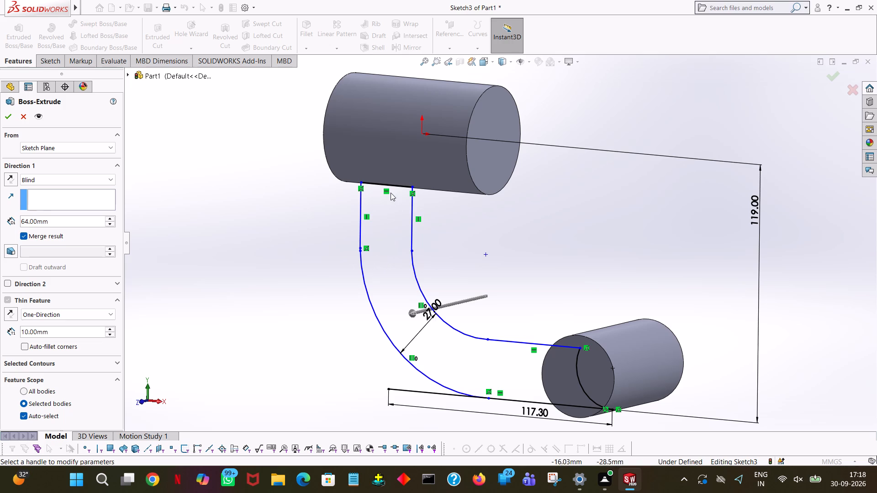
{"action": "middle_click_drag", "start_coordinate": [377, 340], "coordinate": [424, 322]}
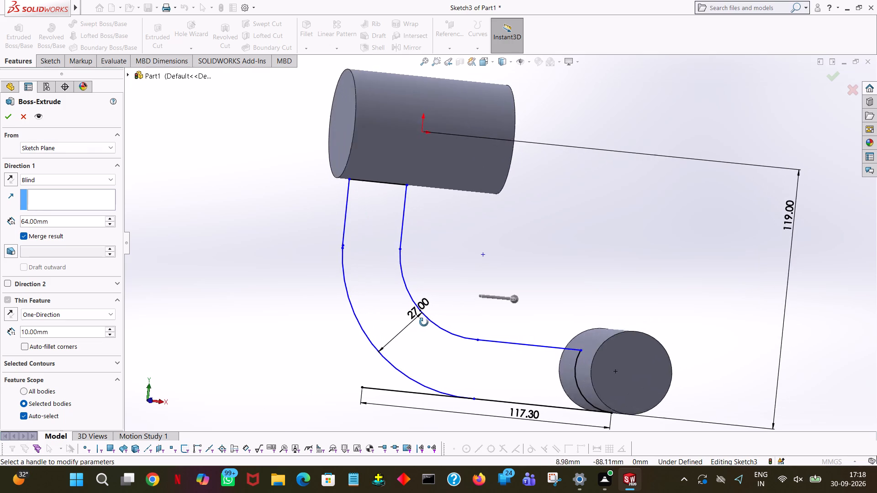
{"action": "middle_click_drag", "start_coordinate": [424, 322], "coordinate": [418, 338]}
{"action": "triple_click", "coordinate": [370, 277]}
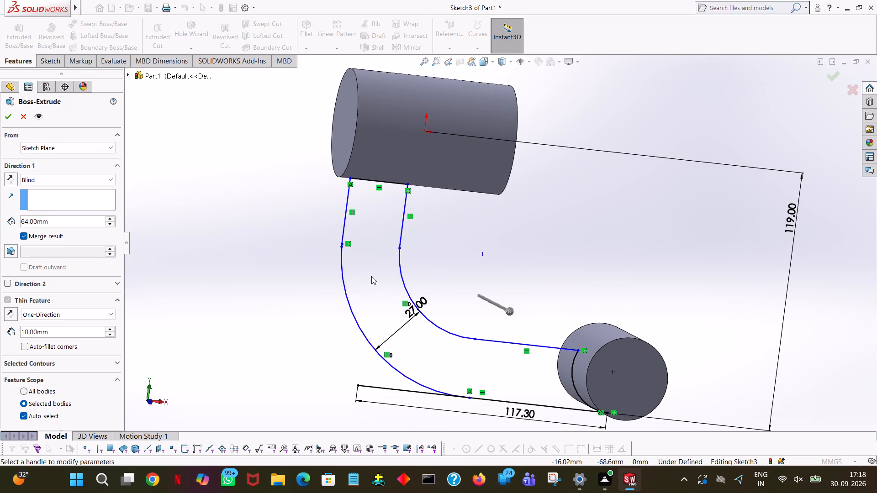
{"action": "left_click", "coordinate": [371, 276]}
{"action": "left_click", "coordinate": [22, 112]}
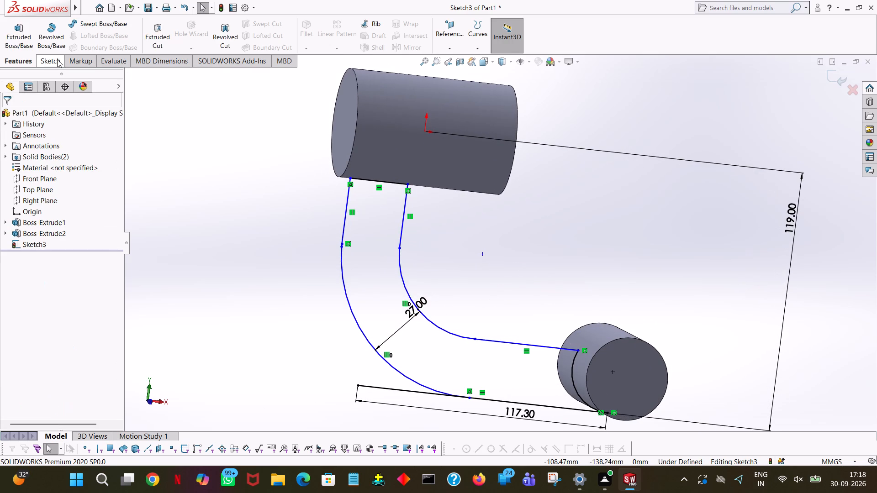
Trim away the short piece of the outer vertical line that overshoots the outer arc's upper end.
{"action": "left_click", "coordinate": [57, 62]}
{"action": "key", "text": "space"}
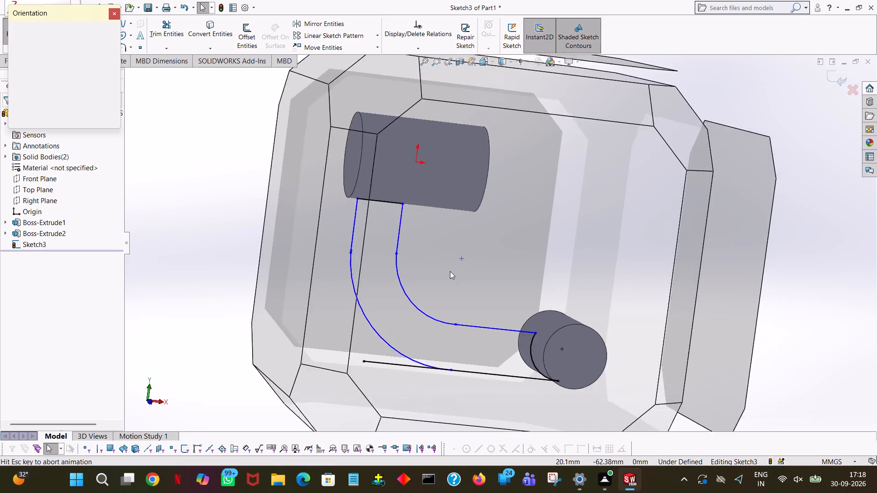
{"action": "left_click", "coordinate": [111, 71]}
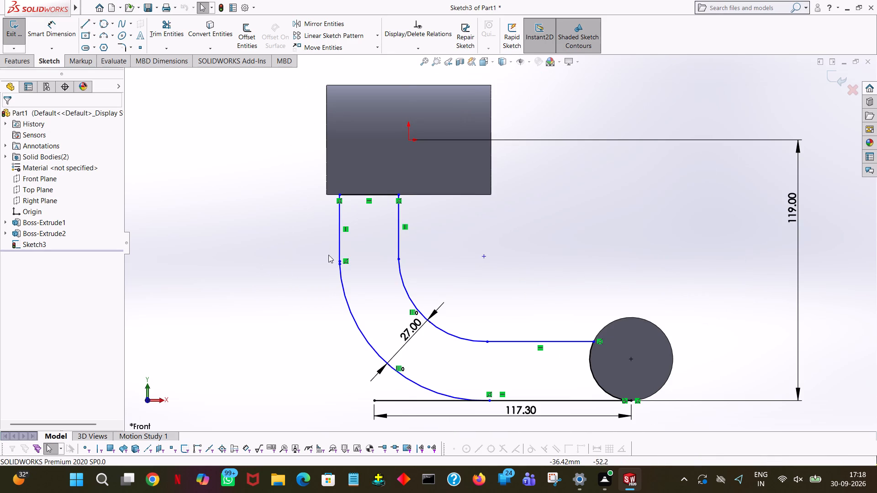
{"action": "scroll", "coordinate": [347, 243], "scroll_direction": "down", "scroll_amount": 8, "text": "ctrl"}
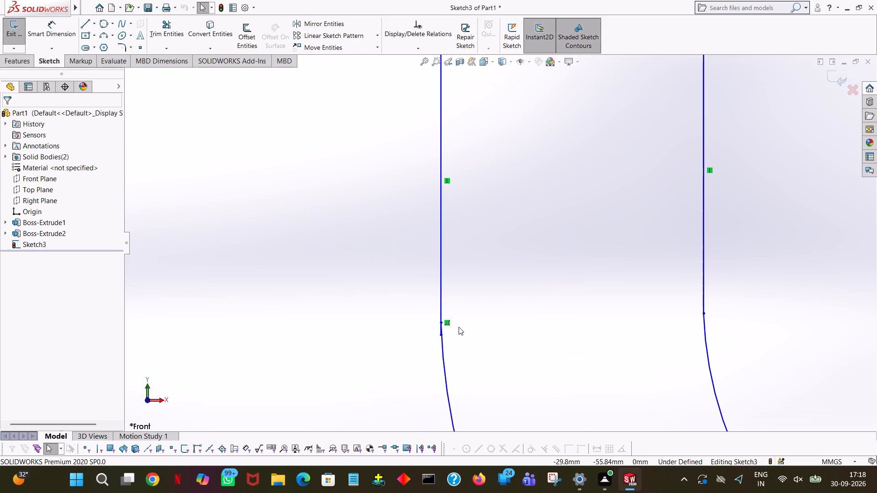
{"action": "scroll", "coordinate": [459, 327], "scroll_direction": "down", "scroll_amount": 8, "text": "ctrl"}
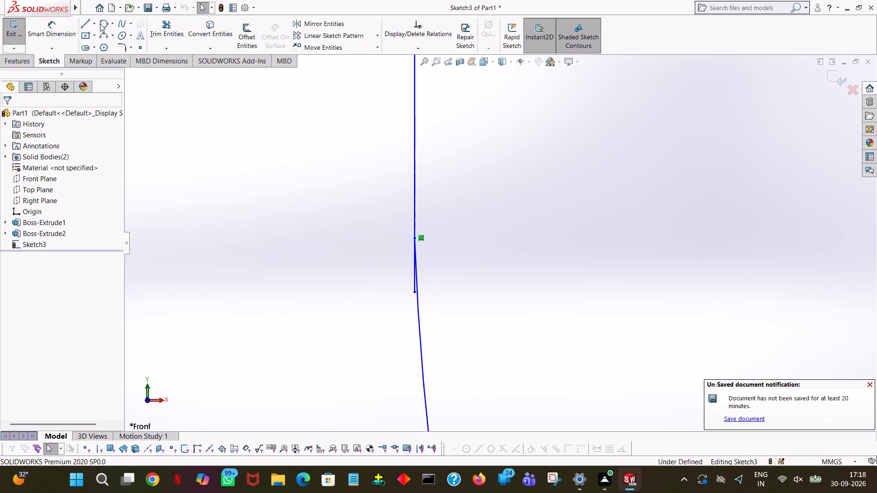
{"action": "left_click", "coordinate": [171, 35]}
{"action": "left_click", "coordinate": [414, 284]}
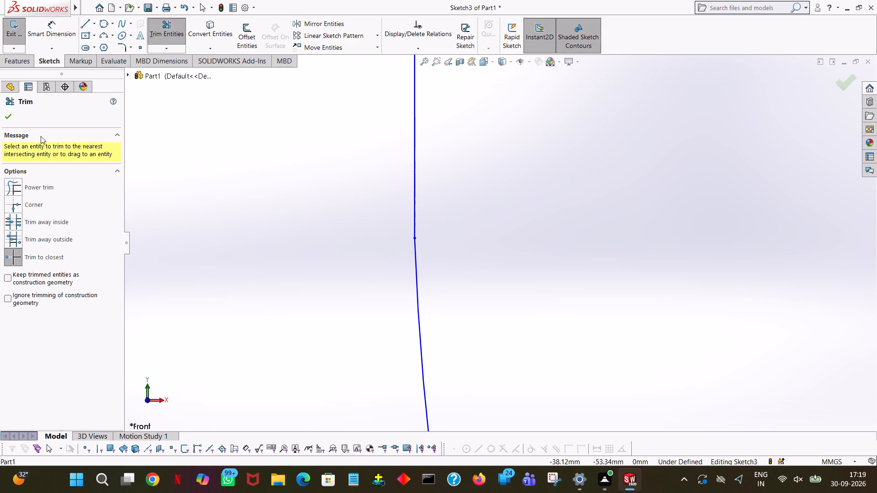
{"action": "left_click", "coordinate": [7, 115]}
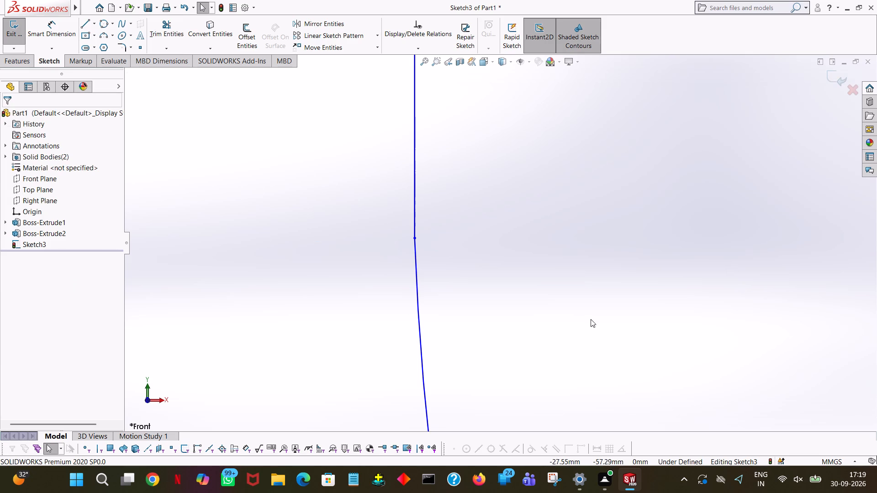
Trim the bottom horizontal line's excess beyond the outer arc and the short piece that overlaps the arc's lower end.
{"action": "scroll", "coordinate": [579, 312], "scroll_direction": "down", "scroll_amount": 13, "text": "ctrl"}
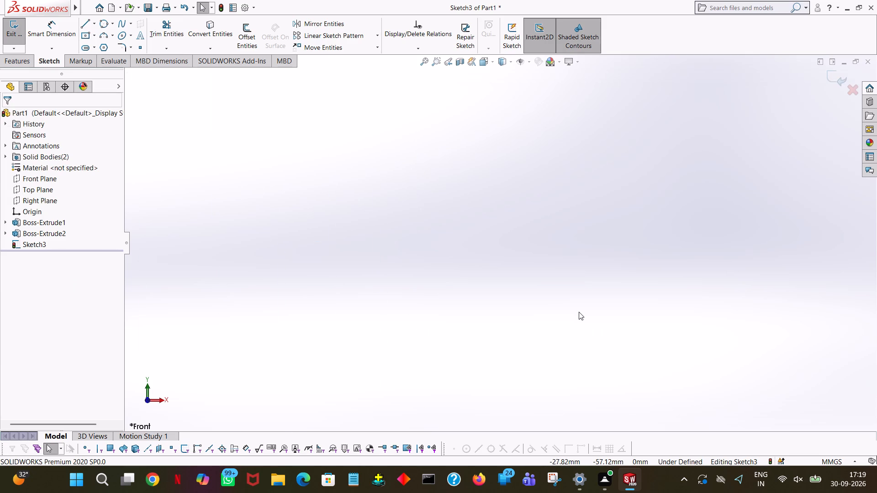
{"action": "scroll", "coordinate": [579, 312], "scroll_direction": "up", "scroll_amount": 5, "text": "ctrl"}
{"action": "left_click", "coordinate": [421, 63]}
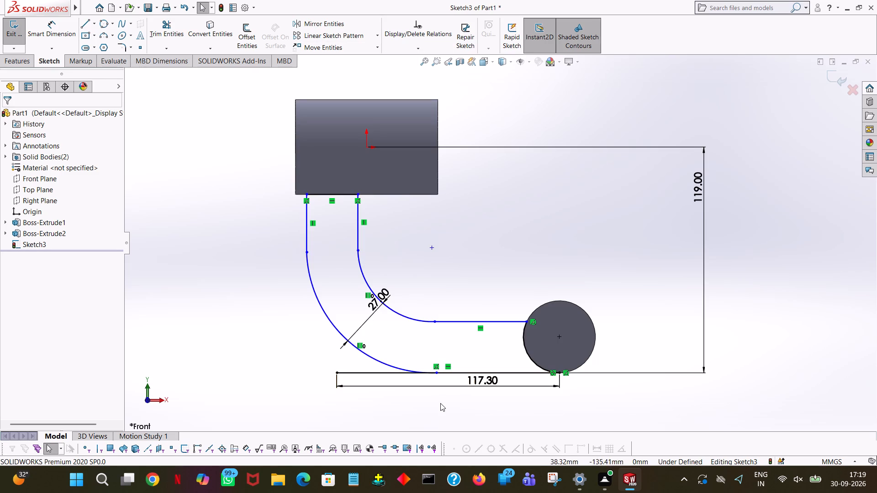
{"action": "scroll", "coordinate": [440, 403], "scroll_direction": "down", "scroll_amount": 6, "text": "ctrl"}
{"action": "scroll", "coordinate": [433, 216], "scroll_direction": "down", "scroll_amount": 7, "text": "ctrl"}
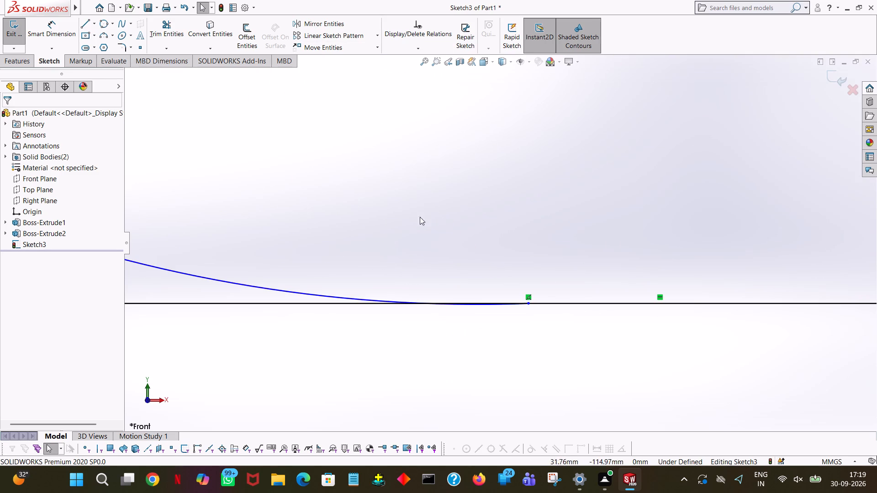
{"action": "left_click", "coordinate": [179, 24]}
{"action": "left_click", "coordinate": [261, 303]}
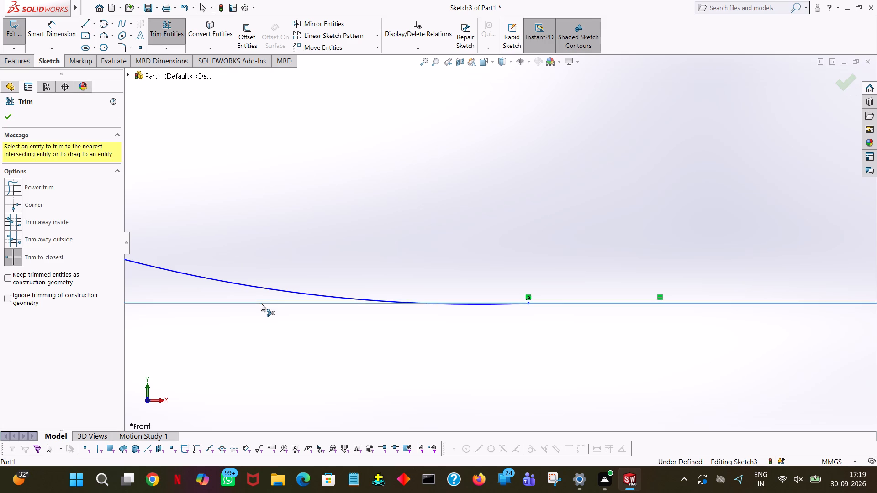
{"action": "left_click", "coordinate": [469, 241]}
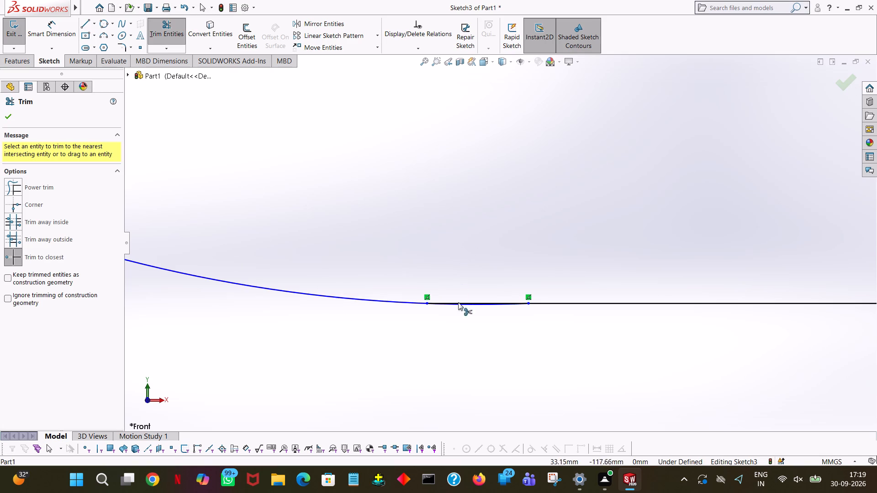
{"action": "scroll", "coordinate": [465, 320], "scroll_direction": "down", "scroll_amount": 5, "text": "ctrl"}
{"action": "scroll", "coordinate": [472, 274], "scroll_direction": "down", "scroll_amount": 6, "text": "ctrl"}
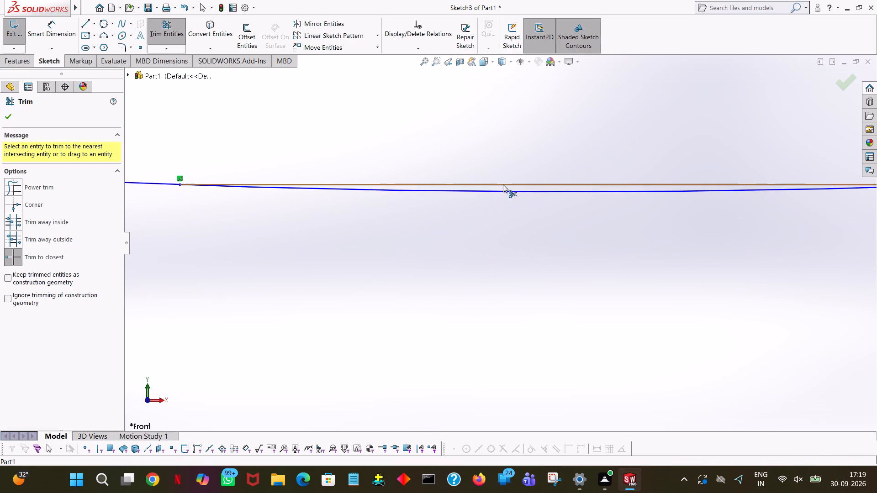
{"action": "left_click", "coordinate": [503, 184], "text": "ctrl"}
Examine the whole trimmed arm profile between the two cylinders.
{"action": "scroll", "coordinate": [549, 202], "scroll_direction": "down", "scroll_amount": 1, "text": "ctrl"}
{"action": "scroll", "coordinate": [552, 203], "scroll_direction": "up", "scroll_amount": 8, "text": "ctrl"}
{"action": "scroll", "coordinate": [691, 250], "scroll_direction": "up", "scroll_amount": 6, "text": "ctrl"}
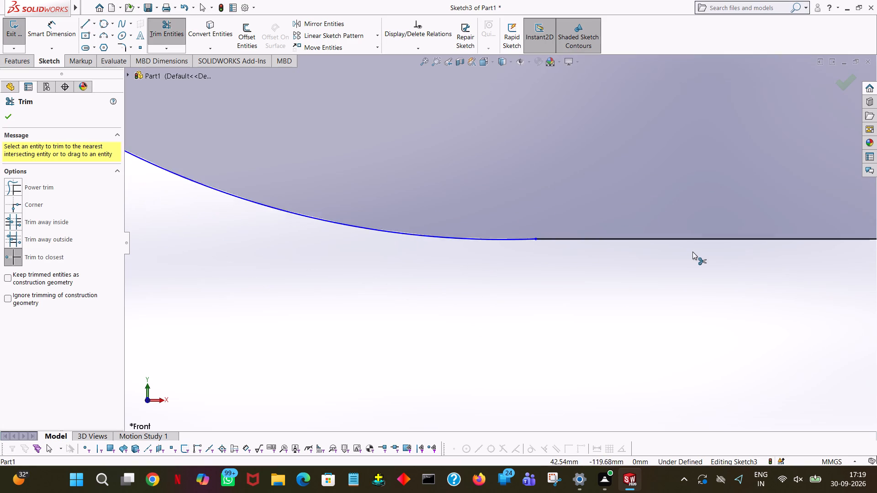
{"action": "scroll", "coordinate": [692, 252], "scroll_direction": "up", "scroll_amount": 11, "text": "ctrl"}
{"action": "scroll", "coordinate": [614, 223], "scroll_direction": "up", "scroll_amount": 5, "text": "ctrl"}
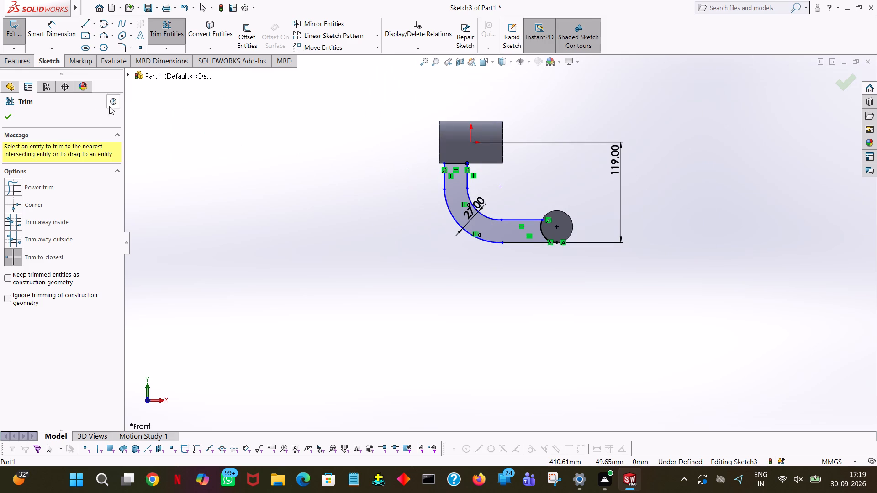
{"action": "scroll", "coordinate": [12, 114], "scroll_direction": "down", "scroll_amount": 7, "text": "ctrl"}
{"action": "scroll", "coordinate": [484, 220], "scroll_direction": "up", "scroll_amount": 5, "text": "ctrl"}
{"action": "scroll", "coordinate": [845, 324], "scroll_direction": "down", "scroll_amount": 2, "text": "ctrl"}
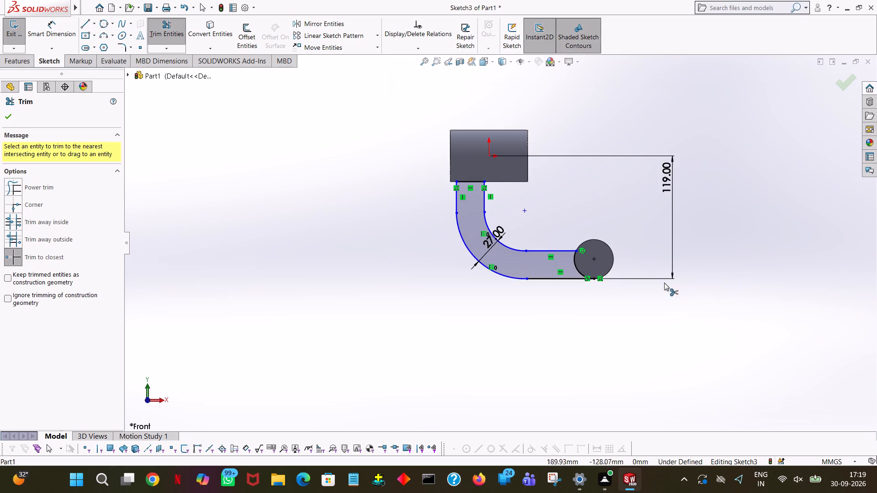
{"action": "scroll", "coordinate": [431, 175], "scroll_direction": "up", "scroll_amount": 2, "text": "ctrl"}
{"action": "scroll", "coordinate": [511, 190], "scroll_direction": "down", "scroll_amount": 4, "text": "ctrl"}
{"action": "scroll", "coordinate": [407, 198], "scroll_direction": "down", "scroll_amount": 1, "text": "ctrl"}
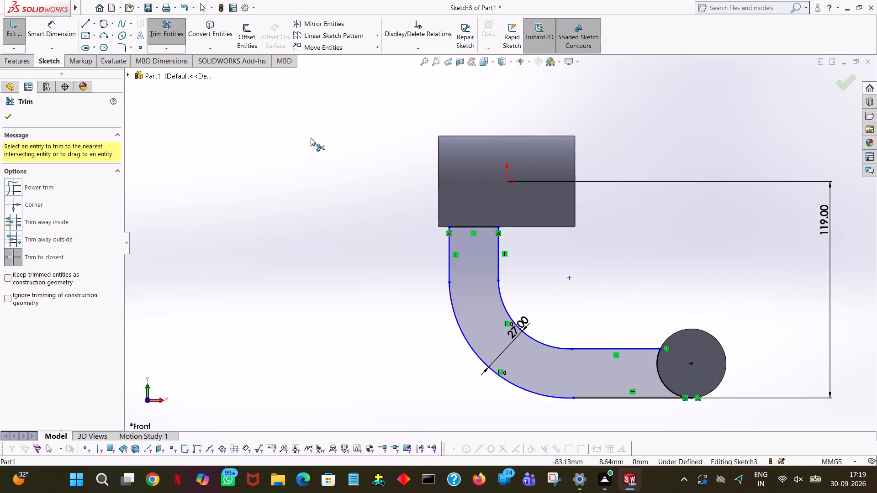
{"action": "scroll", "coordinate": [92, 37], "scroll_direction": "up", "scroll_amount": 1, "text": "ctrl"}
Sketch three connected lines extending the arm profile's upper end about 6 mm into the large cylinder, about 27 mm wide.
{"action": "left_click", "coordinate": [55, 62]}
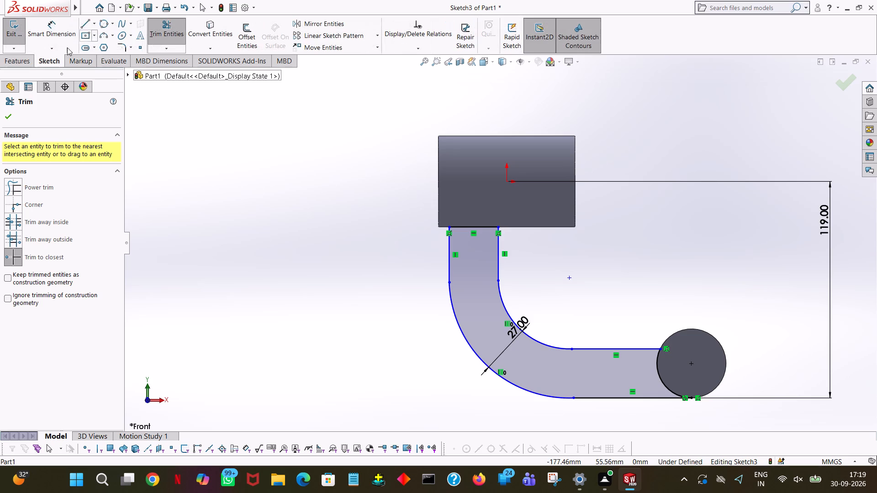
{"action": "left_click", "coordinate": [80, 26]}
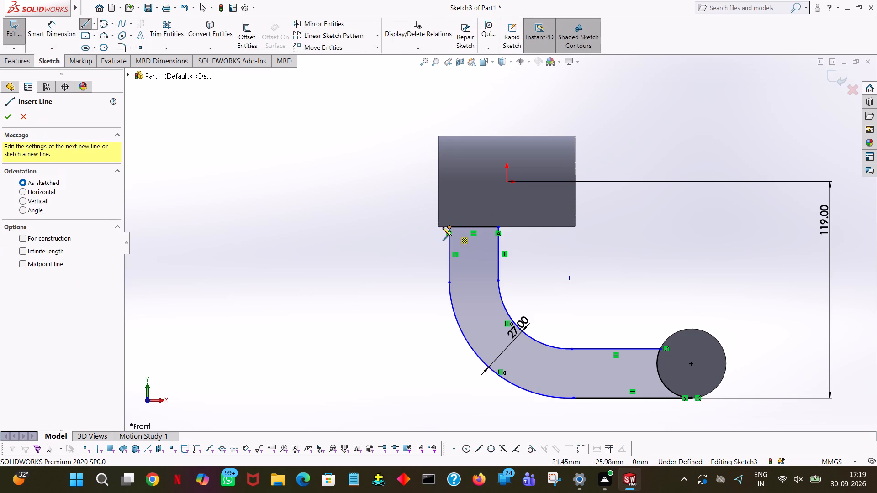
{"action": "left_click", "coordinate": [449, 227]}
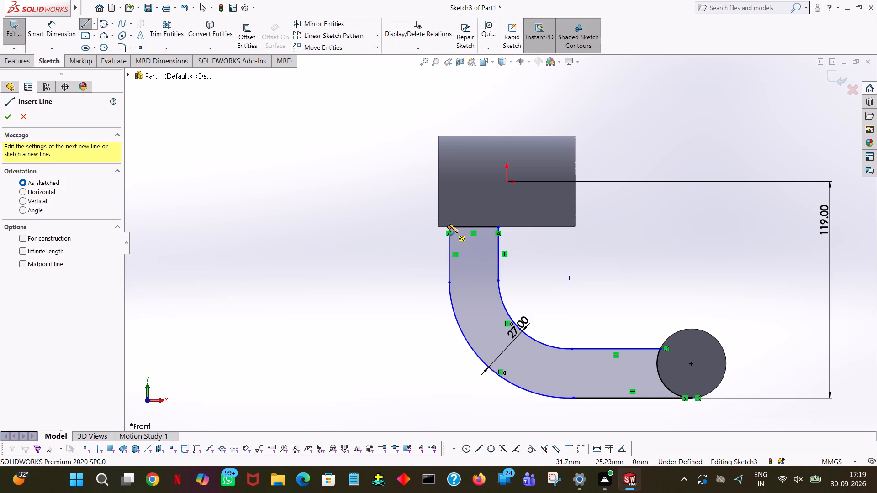
{"action": "left_click", "coordinate": [450, 215]}
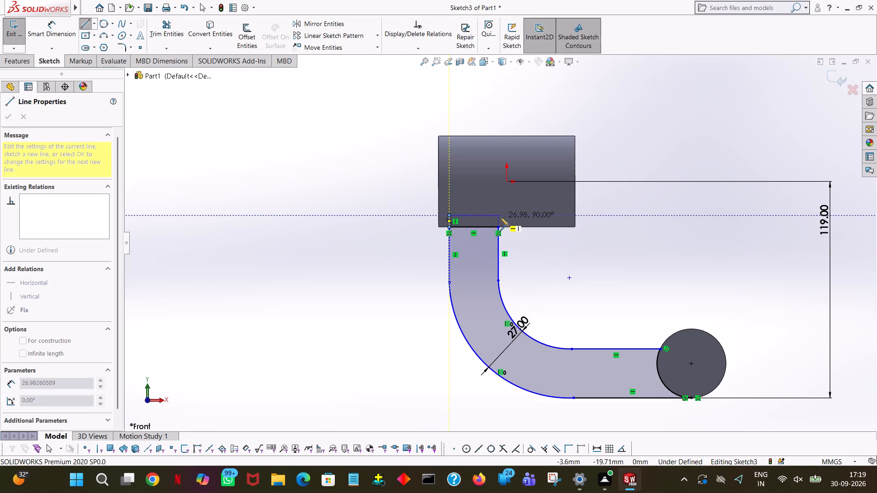
{"action": "left_click", "coordinate": [500, 216]}
{"action": "left_click", "coordinate": [497, 227]}
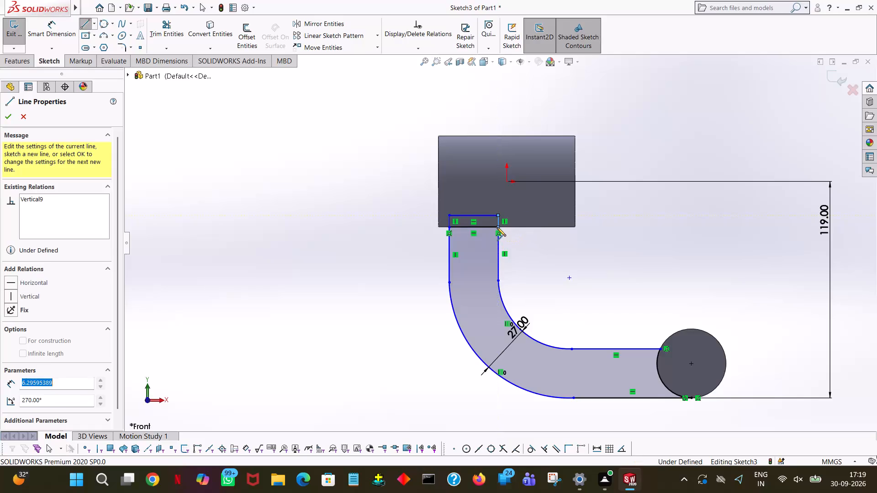
{"action": "right_click", "coordinate": [497, 227]}
{"action": "left_click", "coordinate": [521, 232]}
Trim away the horizontal line that closes the arm profile along the large cylinder's bottom edge.
{"action": "left_click", "coordinate": [172, 33]}
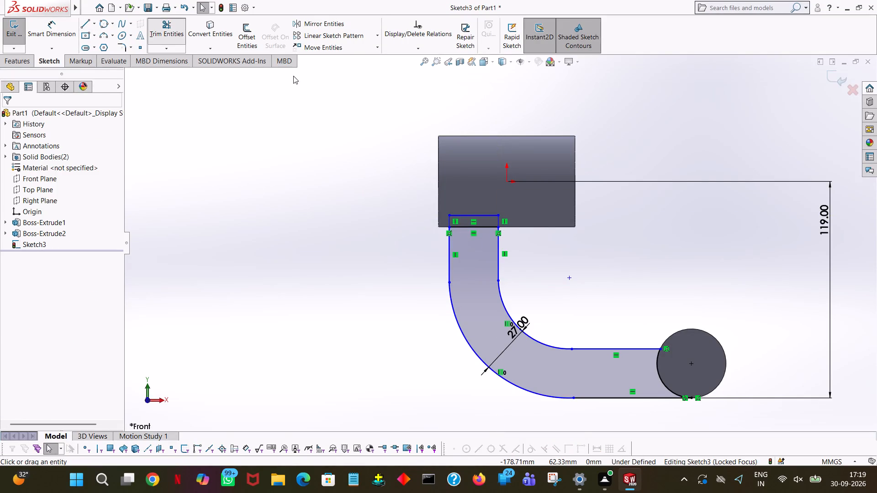
{"action": "left_click", "coordinate": [487, 227]}
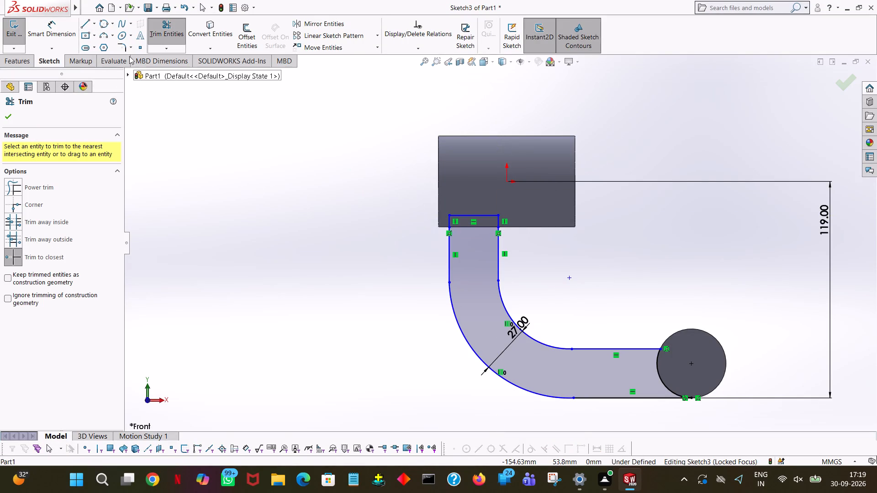
Sketch a horizontal line about 7 mm long continuing the arm's upper horizontal edge into the small cylinder.
{"action": "left_click", "coordinate": [87, 20]}
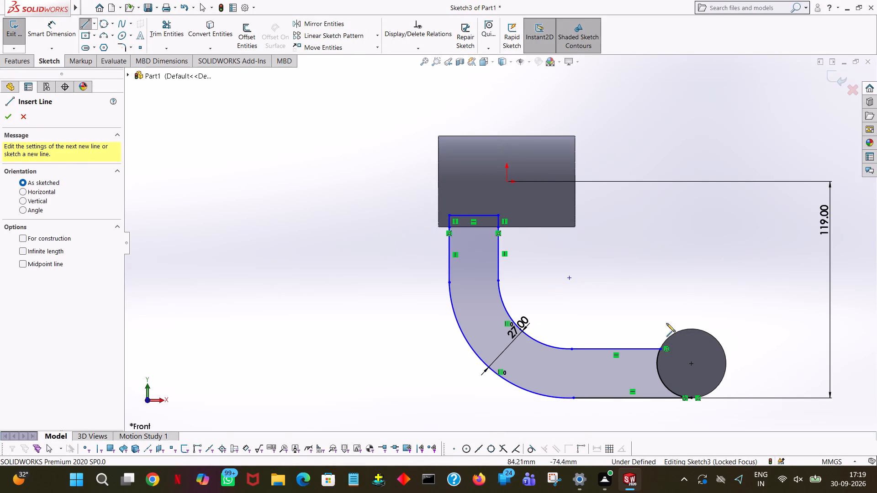
{"action": "left_click", "coordinate": [660, 348]}
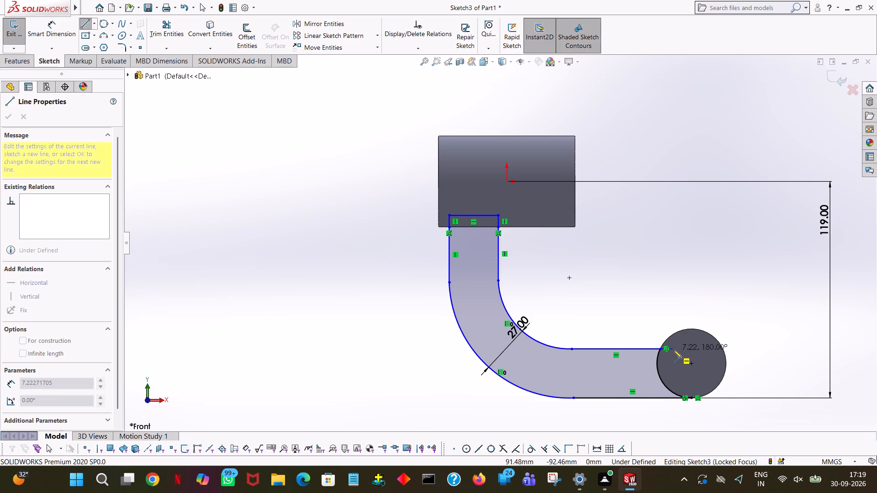
{"action": "left_click", "coordinate": [673, 350]}
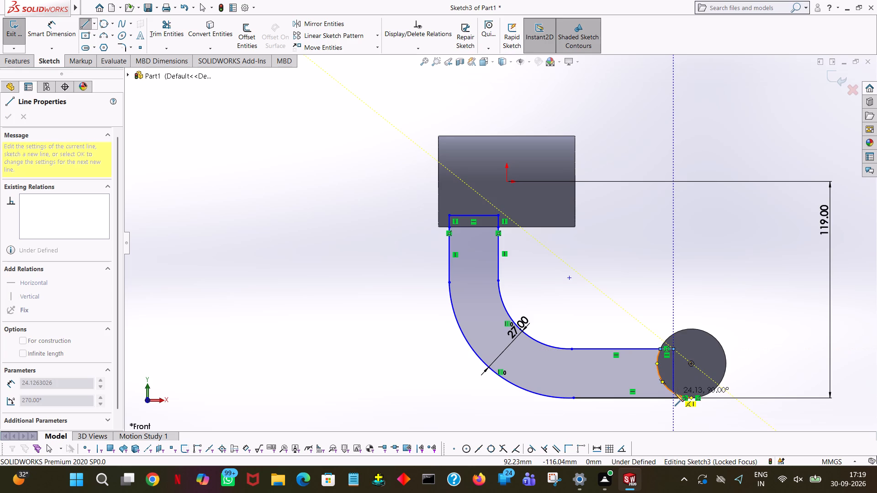
{"action": "right_click", "coordinate": [681, 336]}
{"action": "left_click", "coordinate": [698, 345]}
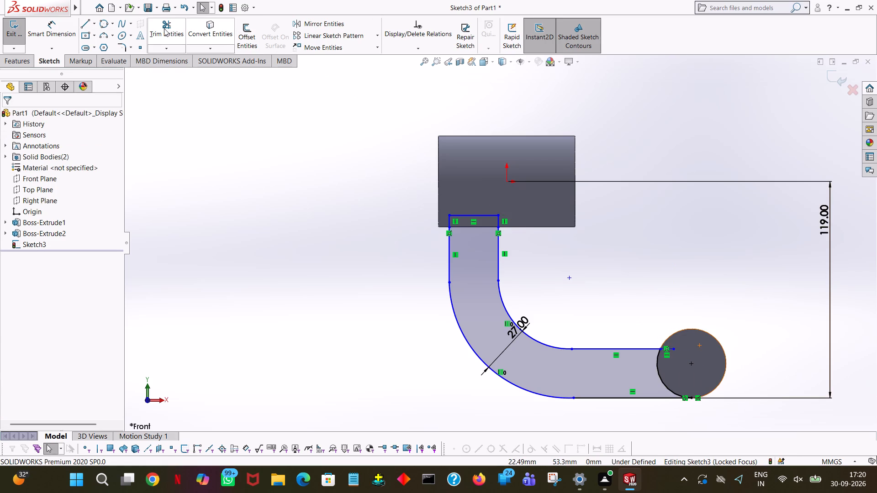
Close the arm's end inside the small cylinder with a vertical line about 27 mm long from its lowest point and a 10 mm horizontal line.
{"action": "scroll", "coordinate": [827, 456], "scroll_direction": "down", "scroll_amount": 6, "text": "ctrl"}
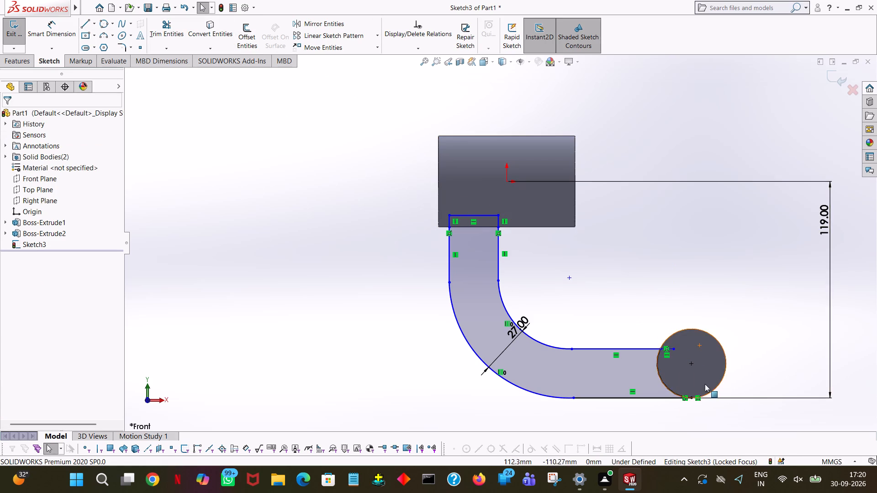
{"action": "scroll", "coordinate": [696, 386], "scroll_direction": "down", "scroll_amount": 5, "text": "ctrl"}
{"action": "scroll", "coordinate": [601, 248], "scroll_direction": "down", "scroll_amount": 3, "text": "ctrl"}
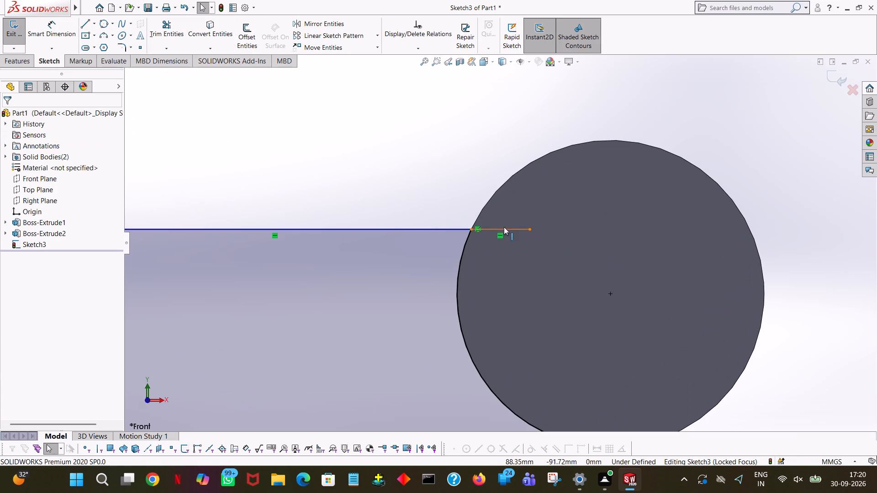
{"action": "scroll", "coordinate": [593, 264], "scroll_direction": "down", "scroll_amount": 2, "text": "ctrl"}
{"action": "scroll", "coordinate": [592, 266], "scroll_direction": "up", "scroll_amount": 6, "text": "ctrl"}
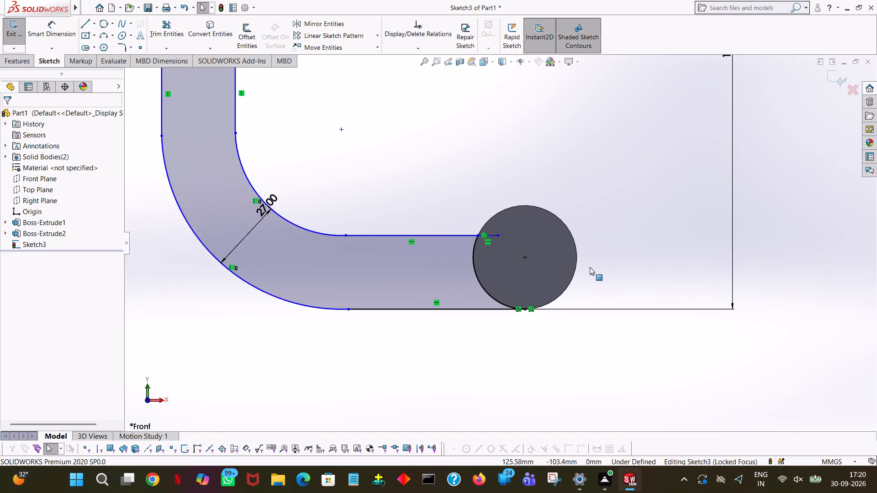
{"action": "scroll", "coordinate": [590, 267], "scroll_direction": "up", "scroll_amount": 3, "text": "ctrl"}
{"action": "scroll", "coordinate": [582, 271], "scroll_direction": "down", "scroll_amount": 1, "text": "ctrl"}
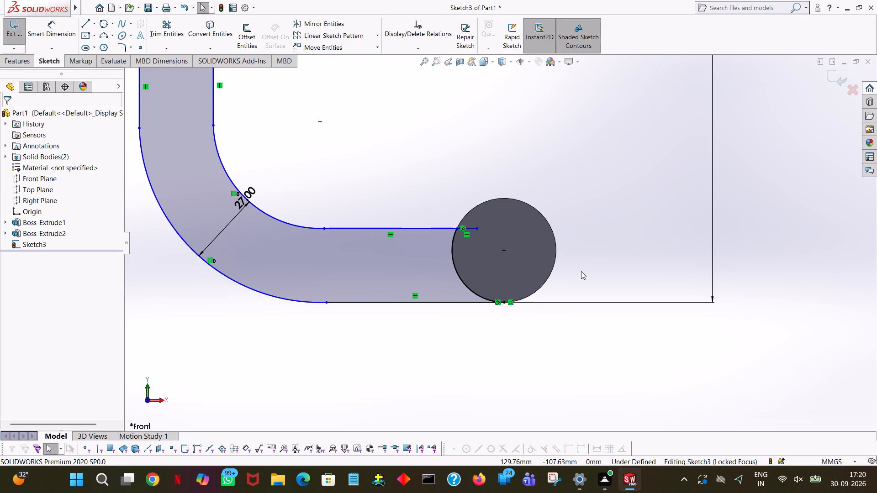
{"action": "left_click", "coordinate": [81, 23]}
{"action": "left_click", "coordinate": [507, 302]}
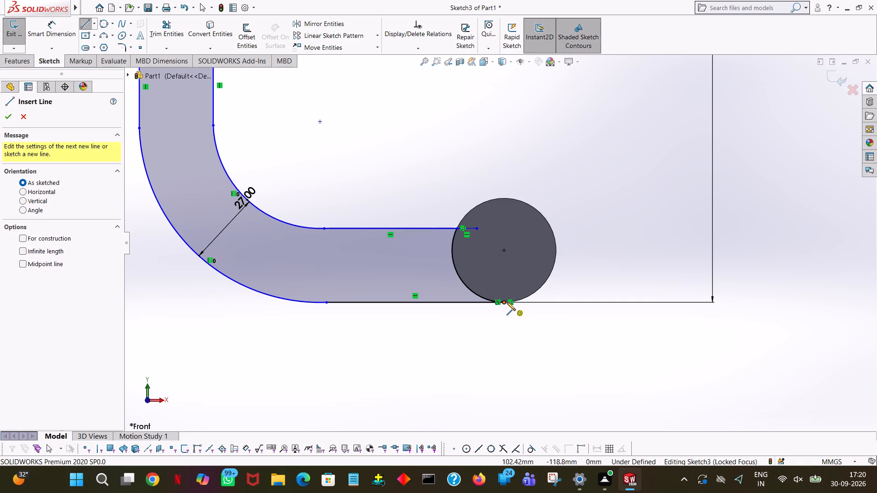
{"action": "left_click", "coordinate": [504, 227]}
{"action": "left_click", "coordinate": [477, 228]}
{"action": "right_click", "coordinate": [477, 228]}
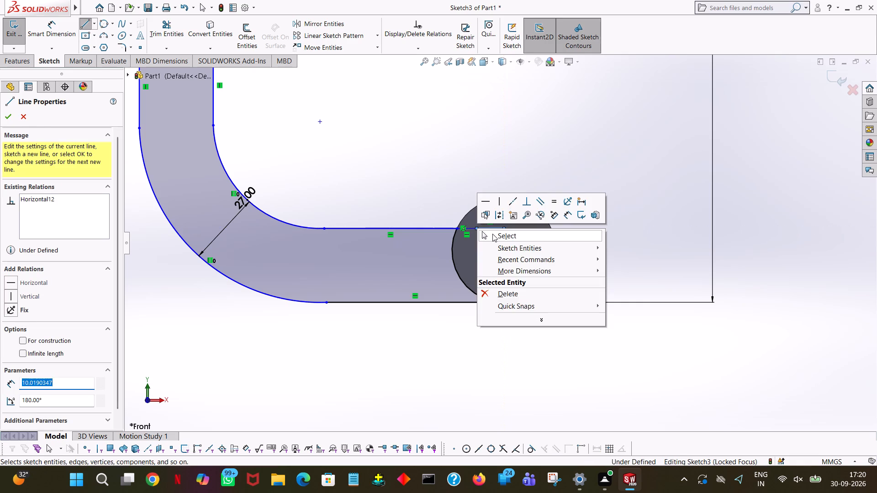
{"action": "left_click", "coordinate": [492, 234]}
{"action": "left_click", "coordinate": [565, 166]}
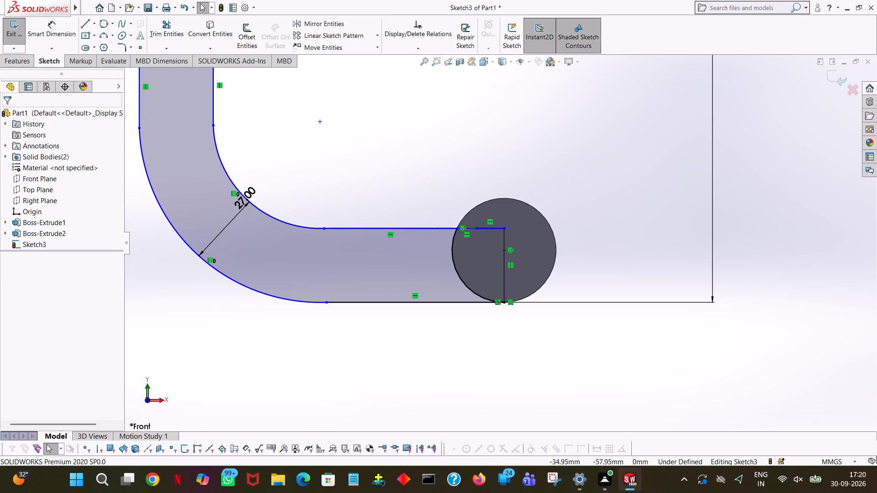
Start a Boss-Extrude of the arm sketch using both the main arm region and the region inside the small cylinder as contours.
{"action": "left_click", "coordinate": [14, 60]}
{"action": "left_click", "coordinate": [18, 45]}
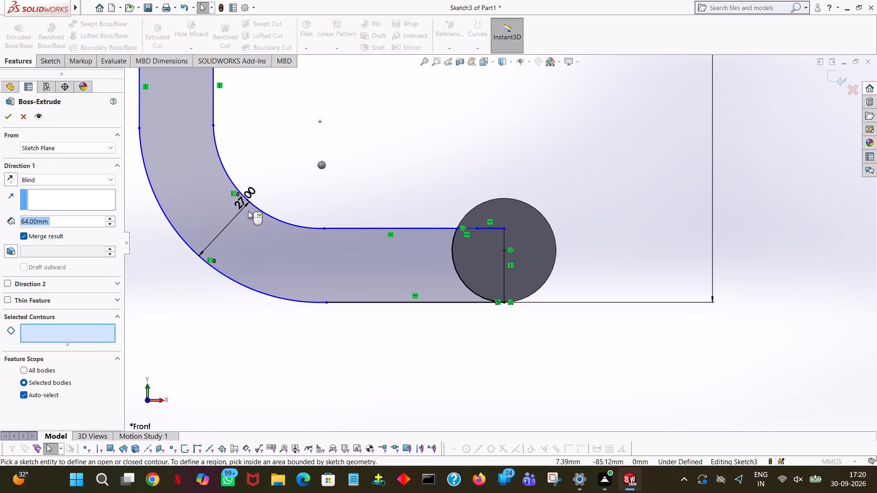
{"action": "left_click", "coordinate": [430, 263]}
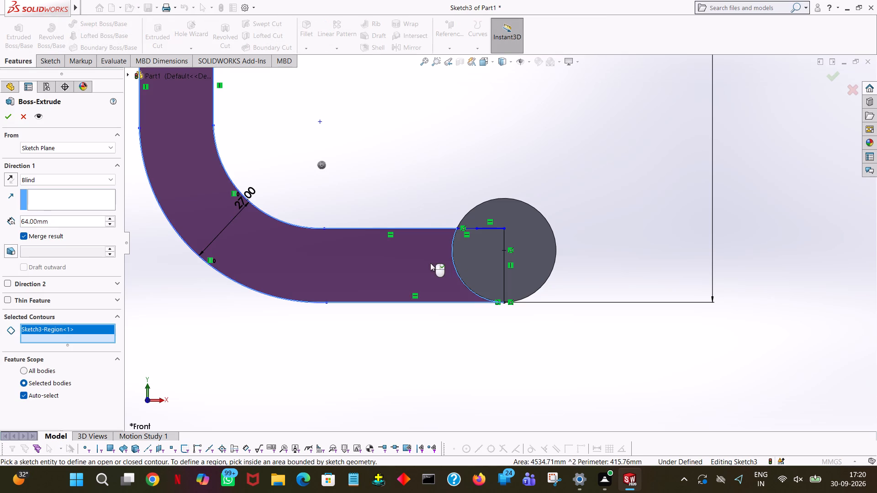
{"action": "left_click", "coordinate": [461, 253]}
{"action": "middle_click", "coordinate": [612, 222]}
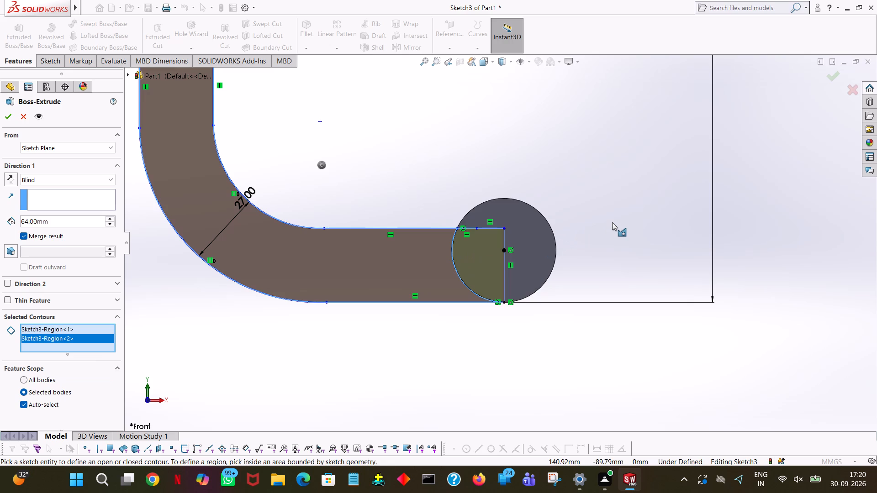
{"action": "scroll", "coordinate": [612, 222], "scroll_direction": "down", "scroll_amount": 6, "text": "ctrl"}
{"action": "scroll", "coordinate": [612, 222], "scroll_direction": "up", "scroll_amount": 10, "text": "ctrl"}
{"action": "scroll", "coordinate": [318, 152], "scroll_direction": "down", "scroll_amount": 4, "text": "ctrl"}
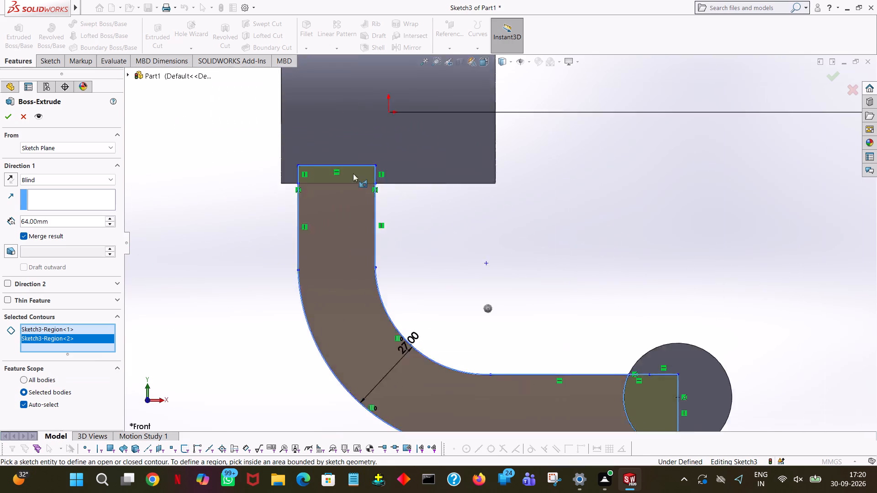
{"action": "scroll", "coordinate": [353, 173], "scroll_direction": "down", "scroll_amount": 3, "text": "ctrl"}
{"action": "scroll", "coordinate": [543, 242], "scroll_direction": "up", "scroll_amount": 8, "text": "ctrl"}
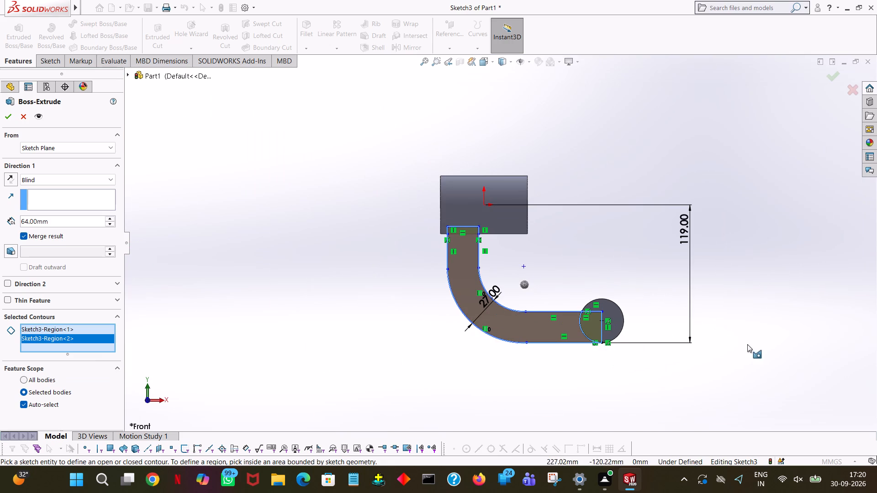
Set the arm's extrusion to Mid Plane with a depth of 30 mm.
{"action": "middle_click_drag", "start_coordinate": [747, 344], "coordinate": [659, 375]}
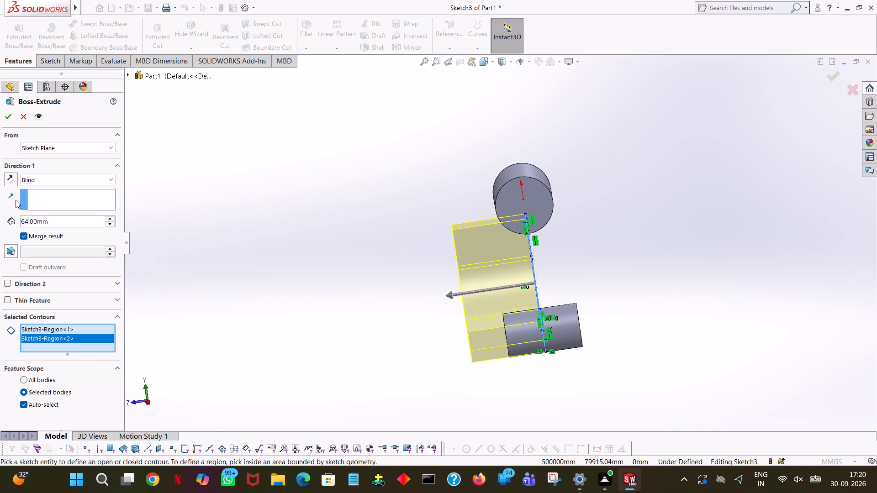
{"action": "left_click", "coordinate": [29, 181]}
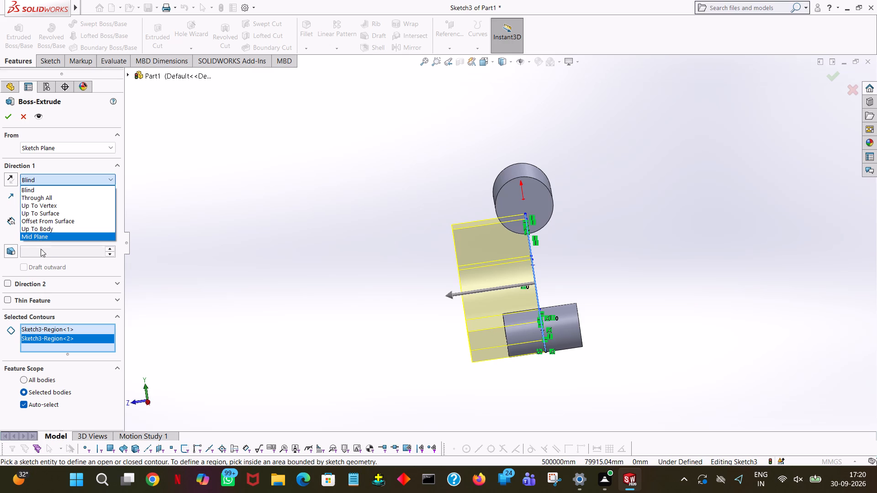
{"action": "left_click", "coordinate": [40, 239]}
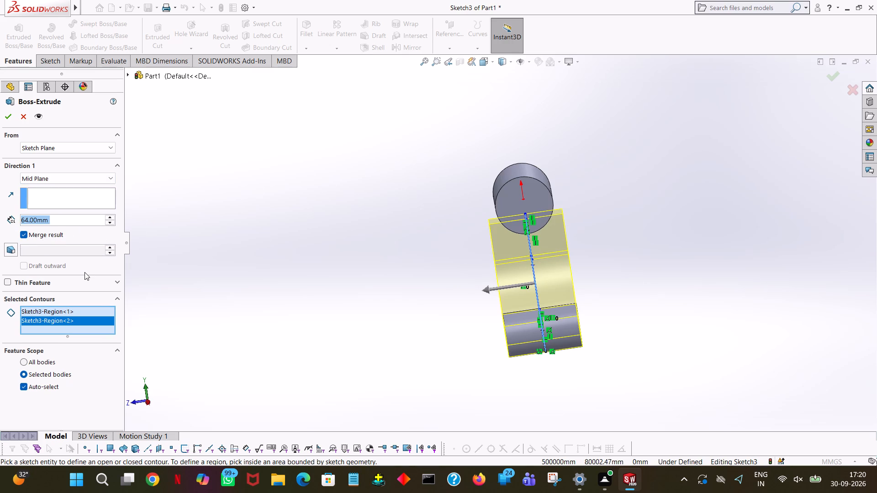
{"action": "middle_click_drag", "start_coordinate": [657, 278], "coordinate": [663, 283]}
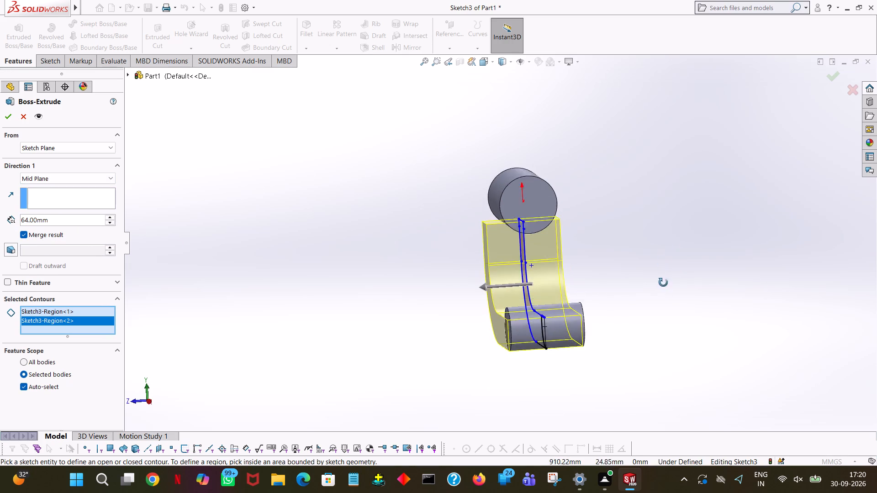
{"action": "middle_click_drag", "start_coordinate": [663, 283], "coordinate": [663, 294]}
{"action": "double_click", "coordinate": [57, 217]}
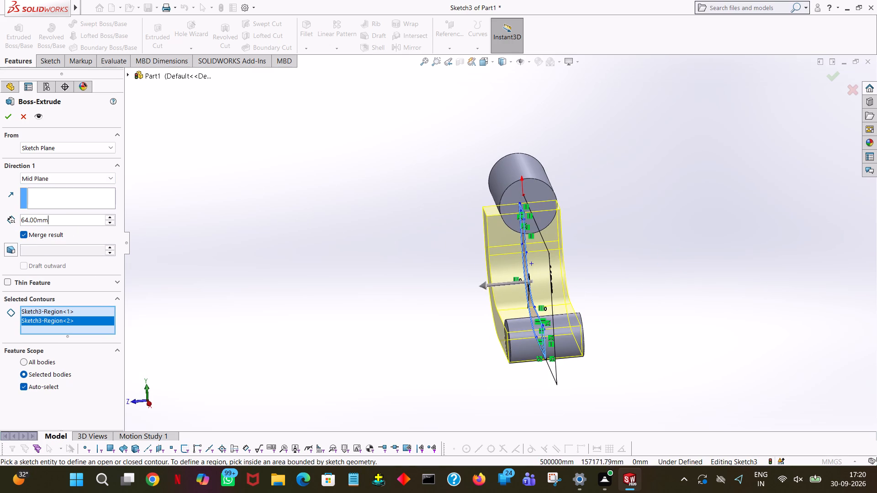
{"action": "type", "text": "30"}
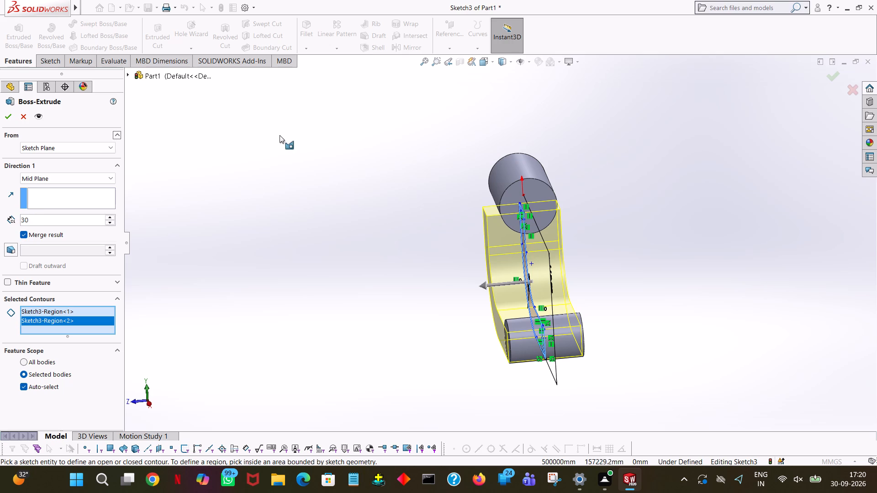
{"action": "left_click", "coordinate": [280, 135]}
Examine the arm's extrusion preview from several sides against both cylinders.
{"action": "middle_click_drag", "start_coordinate": [316, 168], "coordinate": [449, 128]}
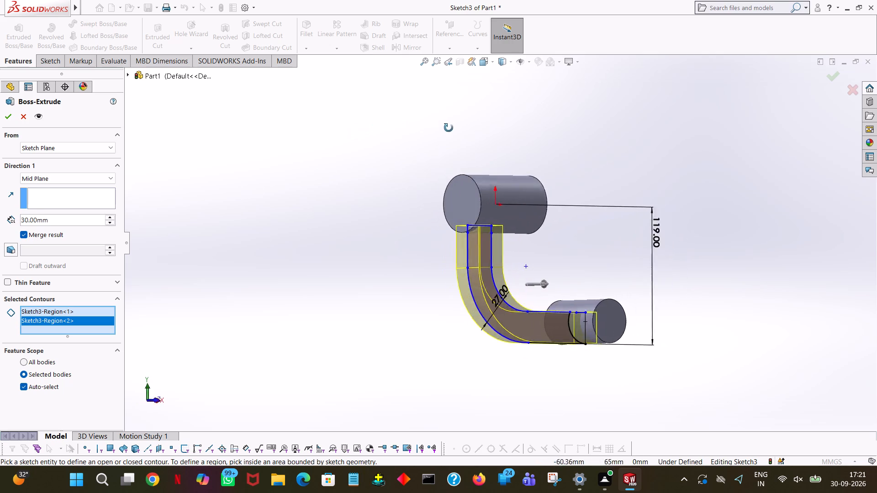
{"action": "middle_click_drag", "start_coordinate": [449, 128], "coordinate": [481, 126]}
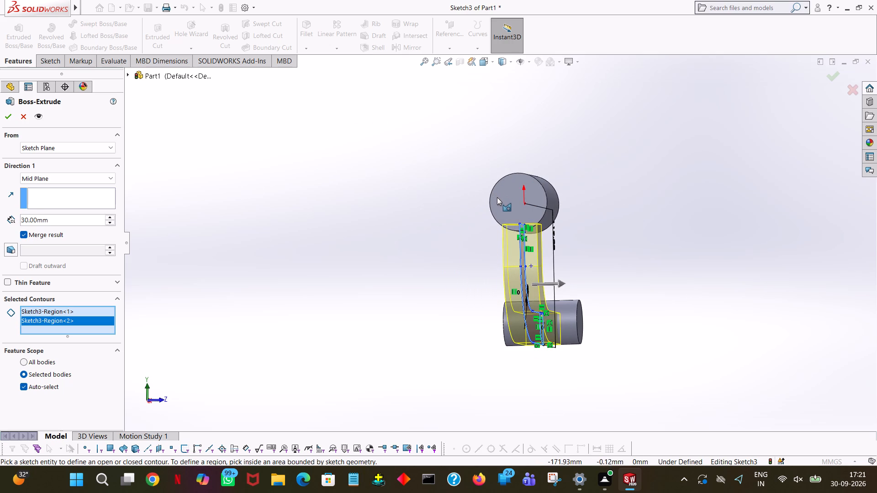
{"action": "middle_click_drag", "start_coordinate": [735, 277], "coordinate": [852, 260]}
{"action": "middle_click_drag", "start_coordinate": [852, 260], "coordinate": [774, 276]}
{"action": "middle_click_drag", "start_coordinate": [778, 279], "coordinate": [785, 291]}
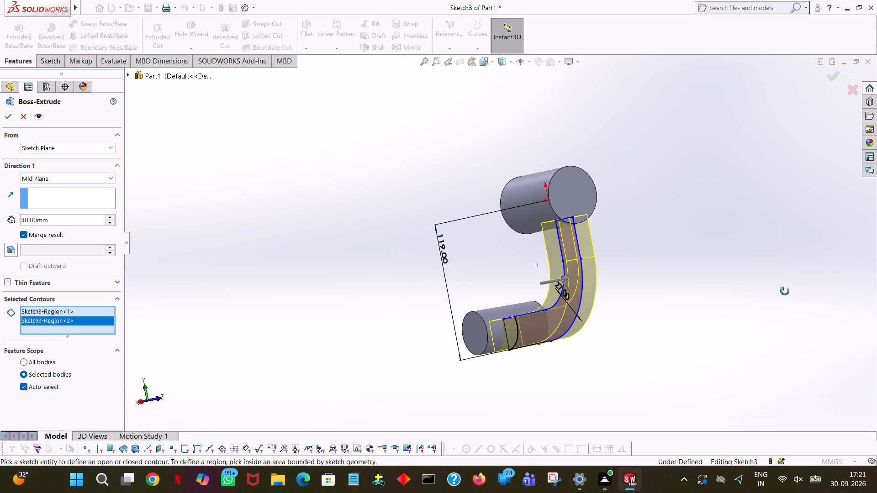
{"action": "middle_click_drag", "start_coordinate": [785, 291], "coordinate": [659, 348]}
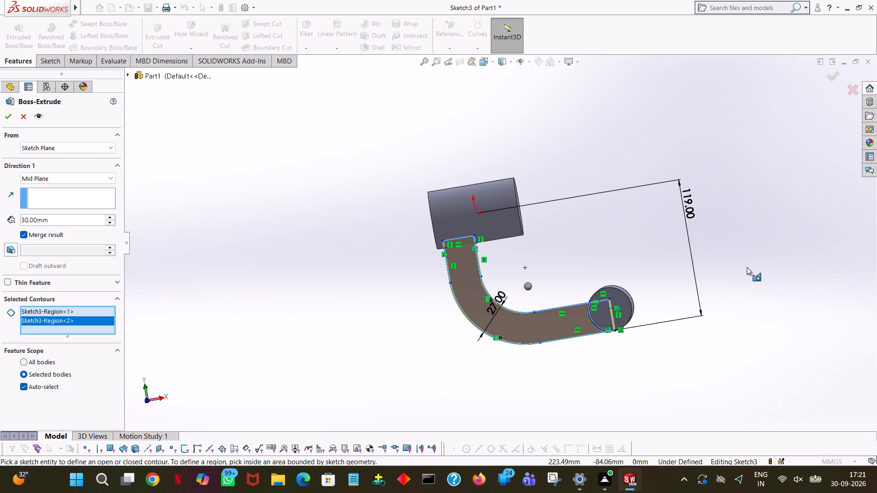
{"action": "middle_click_drag", "start_coordinate": [742, 268], "coordinate": [693, 284]}
{"action": "middle_click", "coordinate": [685, 287]}
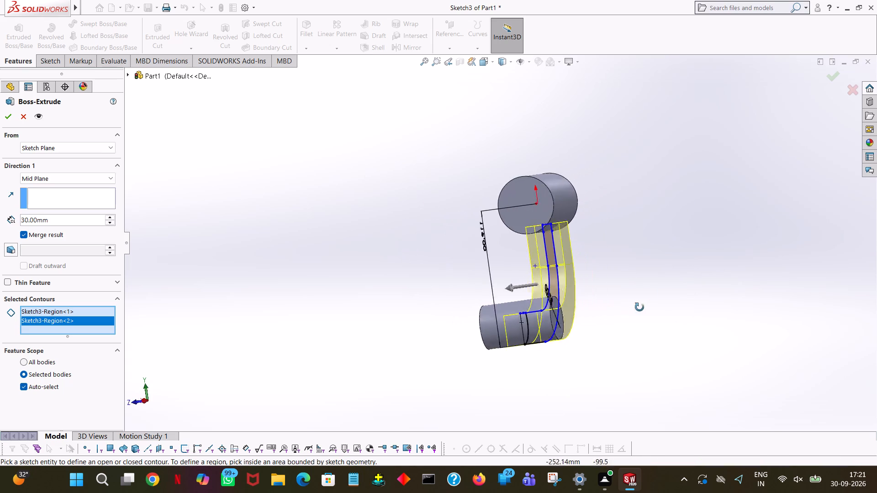
{"action": "middle_click_drag", "start_coordinate": [726, 280], "coordinate": [864, 251]}
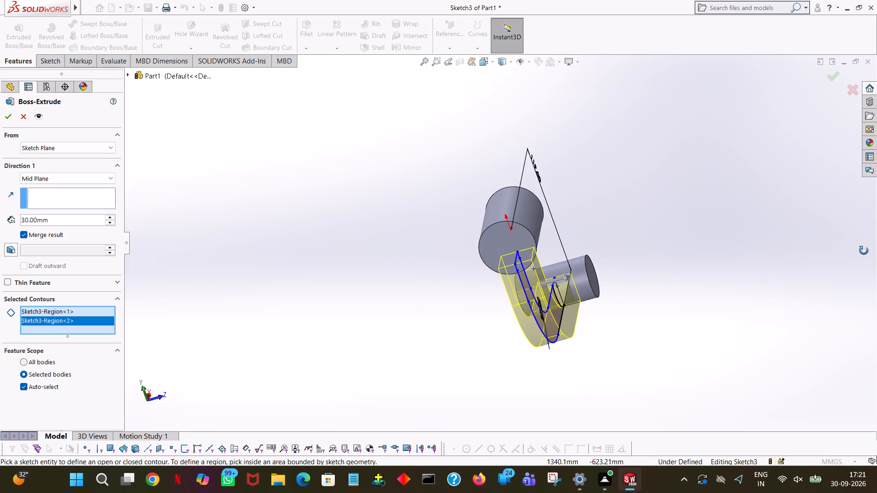
Check the arm's extrusion preview from several angles and accept the Boss-Extrude.
{"action": "middle_click_drag", "start_coordinate": [864, 251], "coordinate": [864, 238]}
{"action": "middle_click", "coordinate": [864, 238]}
{"action": "middle_click", "coordinate": [864, 238]}
{"action": "middle_click", "coordinate": [864, 238]}
{"action": "middle_click", "coordinate": [864, 238]}
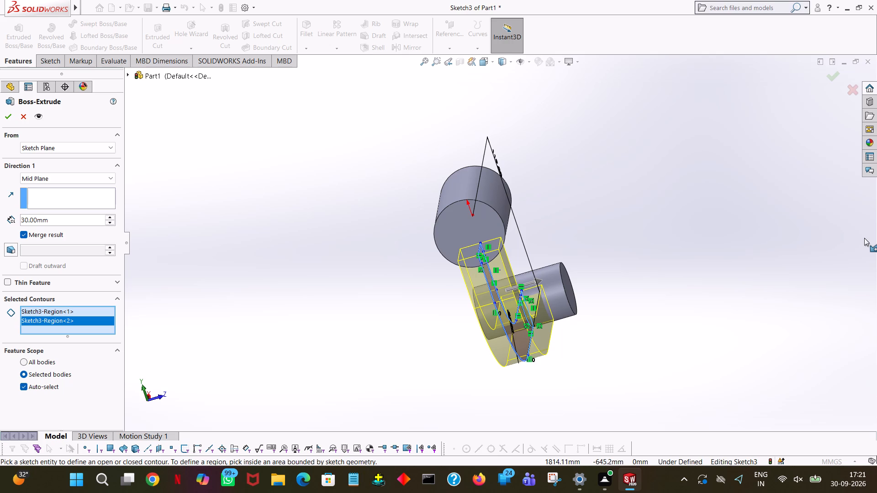
{"action": "middle_click_drag", "start_coordinate": [638, 216], "coordinate": [528, 275]}
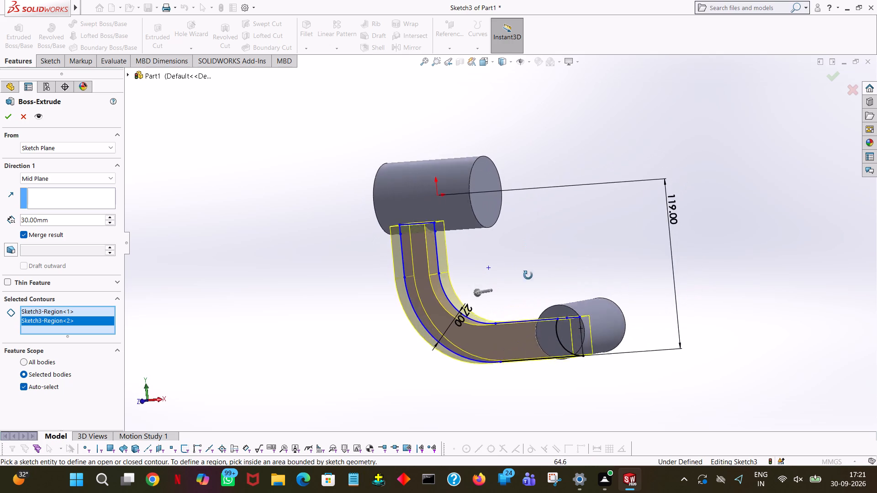
{"action": "middle_click_drag", "start_coordinate": [528, 275], "coordinate": [471, 281]}
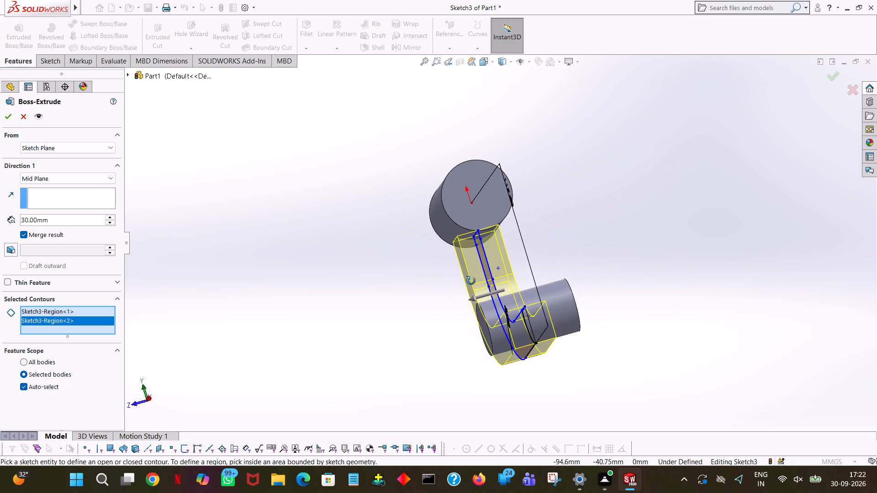
{"action": "middle_click_drag", "start_coordinate": [471, 281], "coordinate": [478, 302]}
{"action": "left_click", "coordinate": [13, 120]}
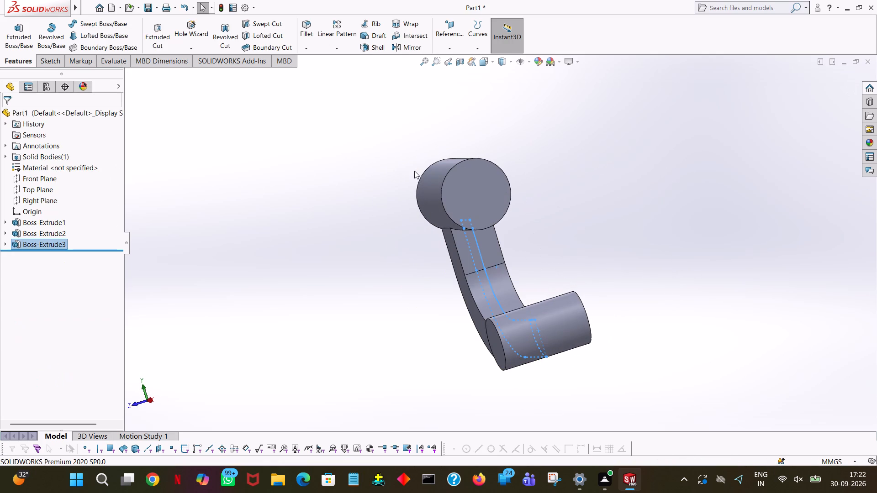
{"action": "left_click", "coordinate": [414, 171]}
Enlarge the displayed Front Plane so its lower edge extends below the small cylinder and the arm.
{"action": "middle_click_drag", "start_coordinate": [523, 171], "coordinate": [600, 161]}
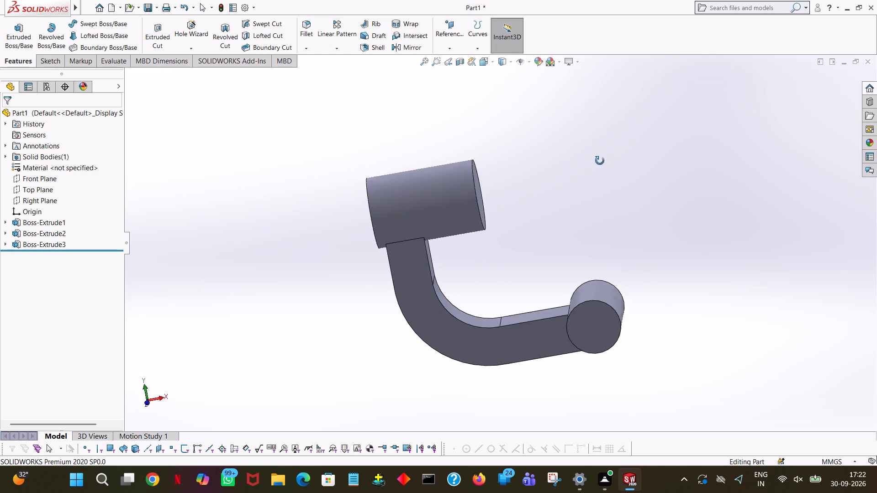
{"action": "middle_click_drag", "start_coordinate": [600, 161], "coordinate": [591, 132]}
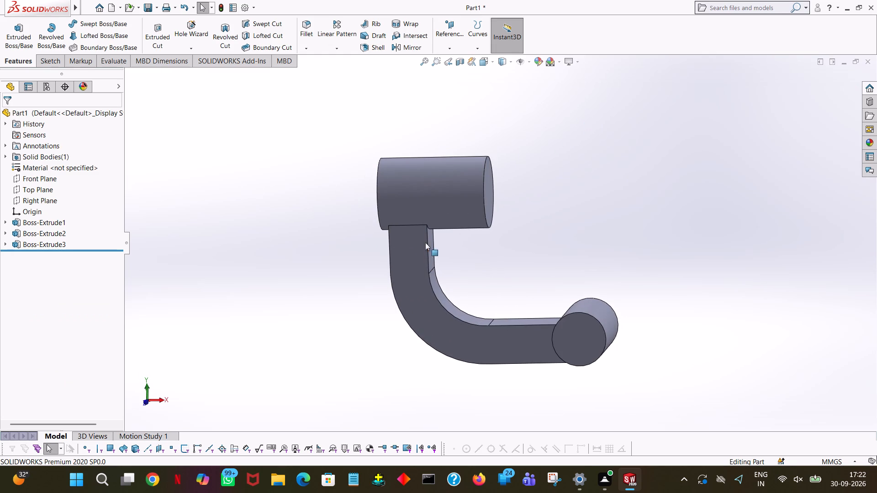
{"action": "left_click", "coordinate": [33, 179]}
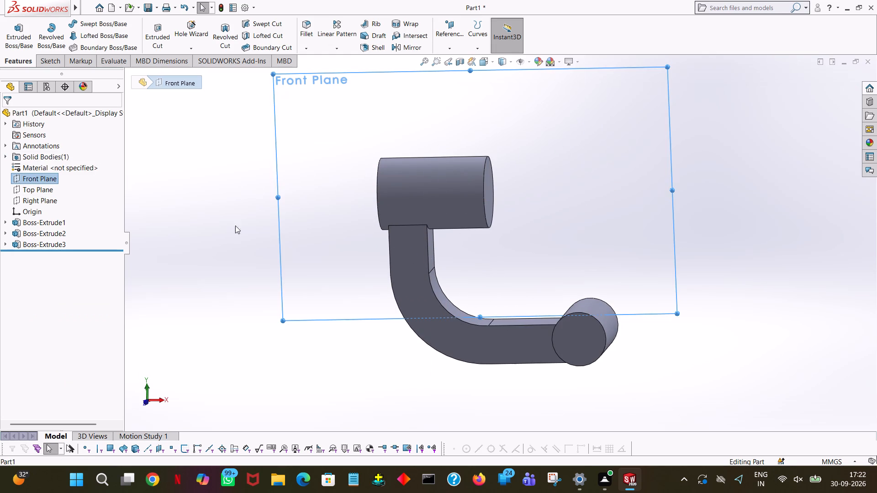
{"action": "middle_click_drag", "start_coordinate": [517, 262], "coordinate": [438, 285]}
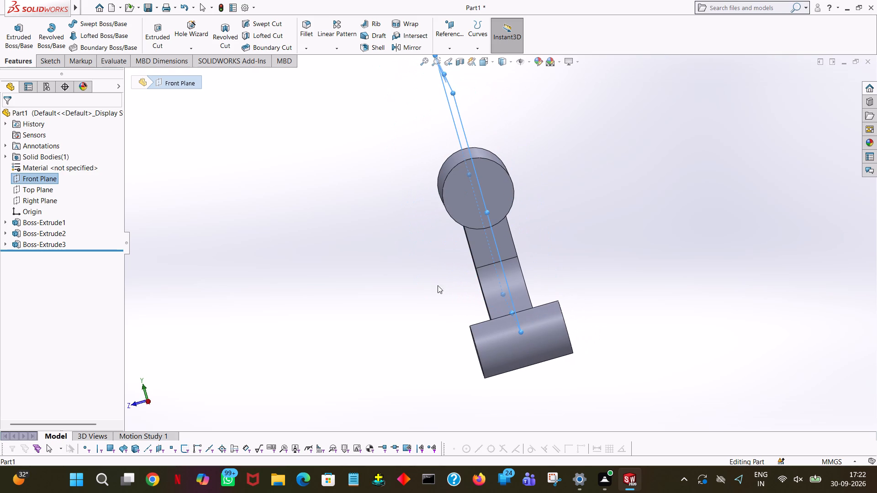
{"action": "left_click_drag", "start_coordinate": [522, 333], "coordinate": [552, 438]}
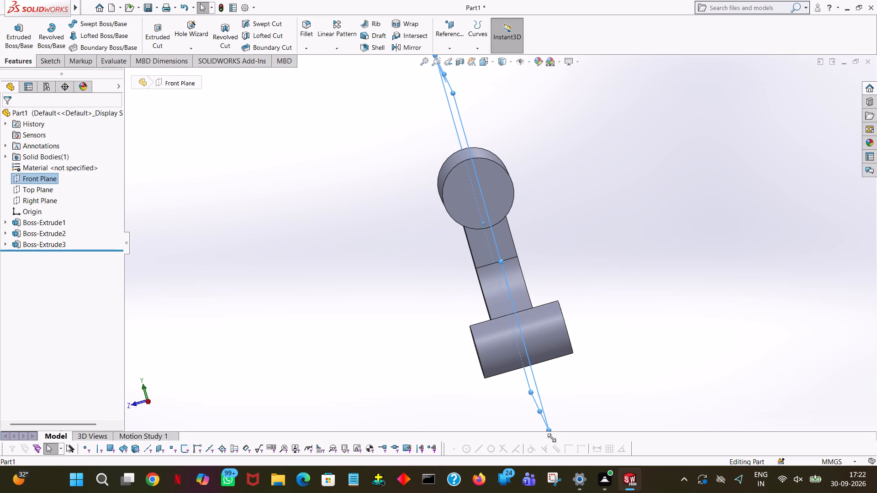
{"action": "left_click_drag", "start_coordinate": [552, 438], "coordinate": [554, 446]}
{"action": "middle_click_drag", "start_coordinate": [694, 340], "coordinate": [776, 321]}
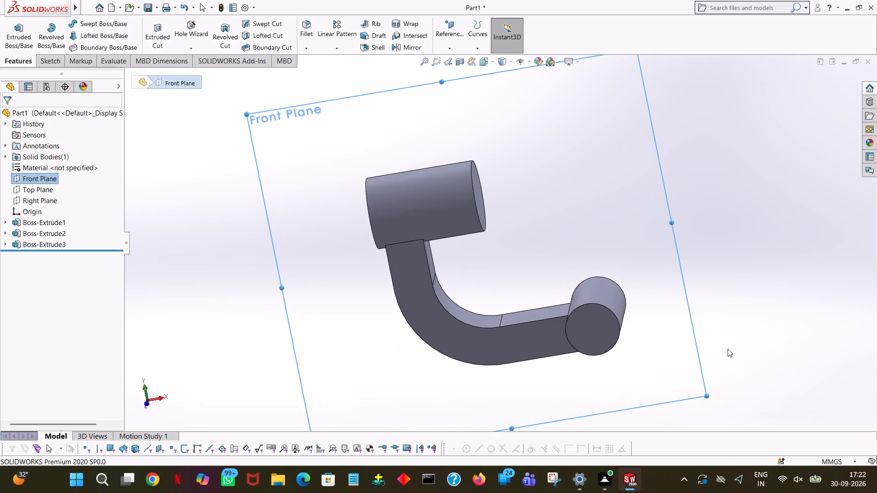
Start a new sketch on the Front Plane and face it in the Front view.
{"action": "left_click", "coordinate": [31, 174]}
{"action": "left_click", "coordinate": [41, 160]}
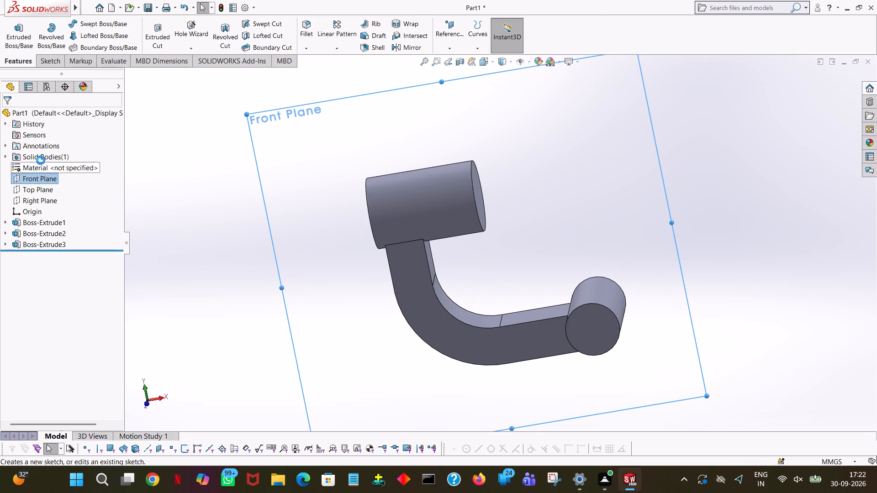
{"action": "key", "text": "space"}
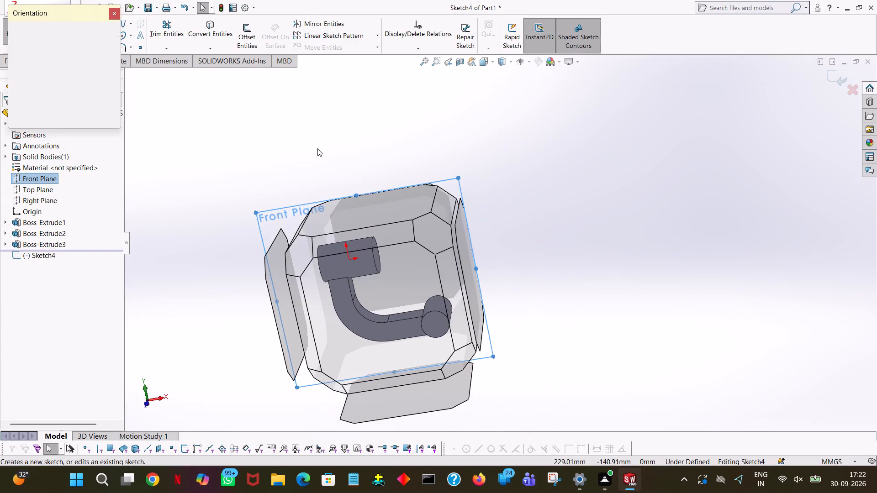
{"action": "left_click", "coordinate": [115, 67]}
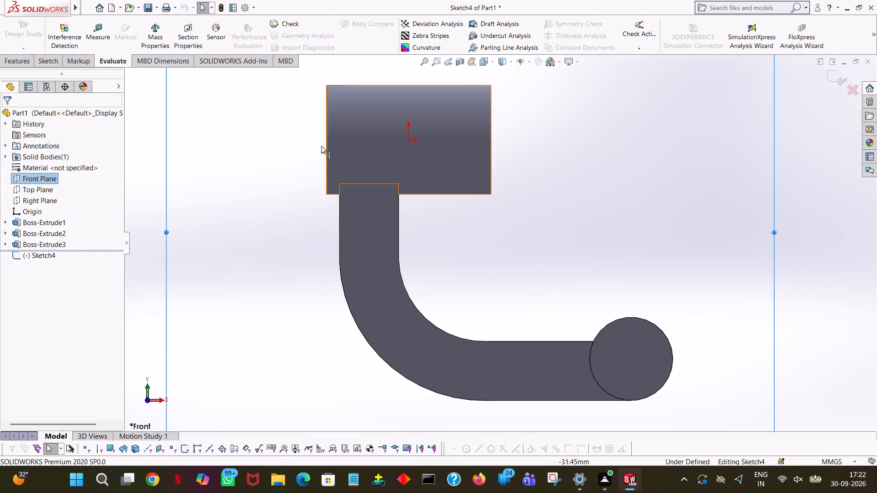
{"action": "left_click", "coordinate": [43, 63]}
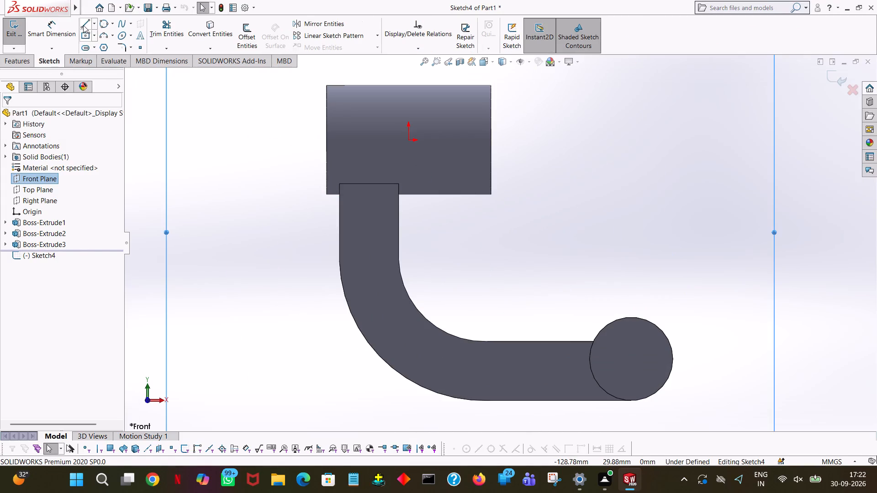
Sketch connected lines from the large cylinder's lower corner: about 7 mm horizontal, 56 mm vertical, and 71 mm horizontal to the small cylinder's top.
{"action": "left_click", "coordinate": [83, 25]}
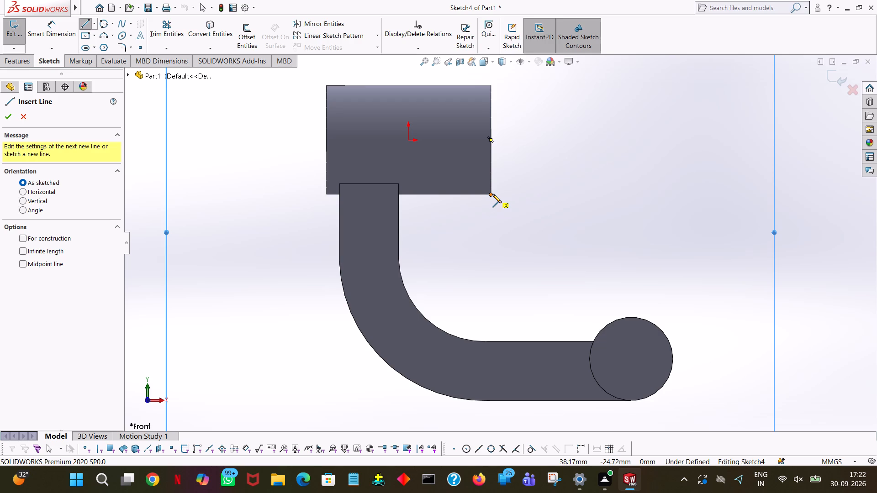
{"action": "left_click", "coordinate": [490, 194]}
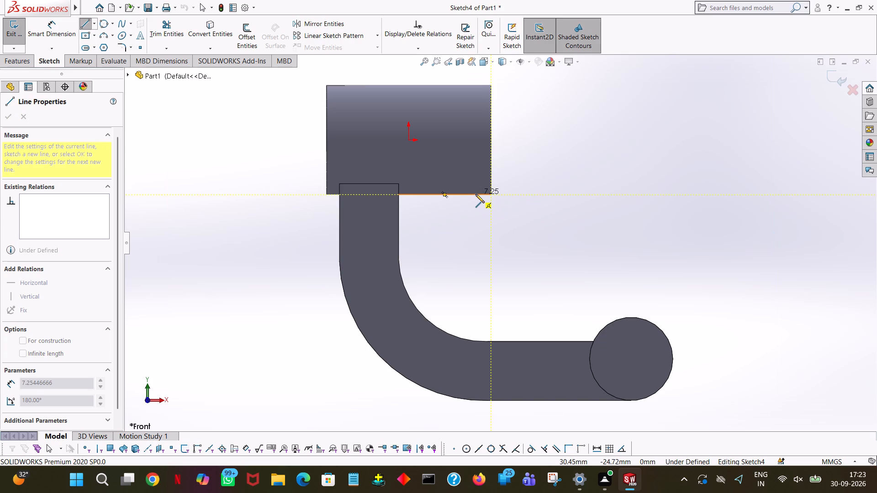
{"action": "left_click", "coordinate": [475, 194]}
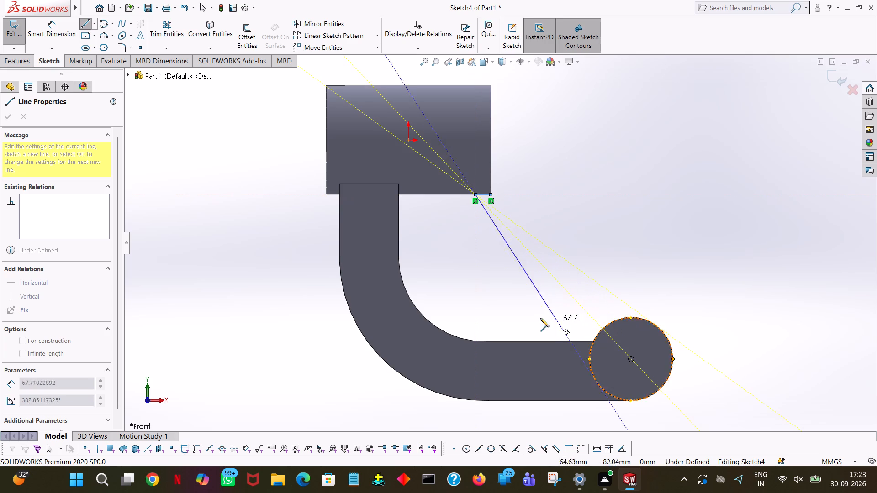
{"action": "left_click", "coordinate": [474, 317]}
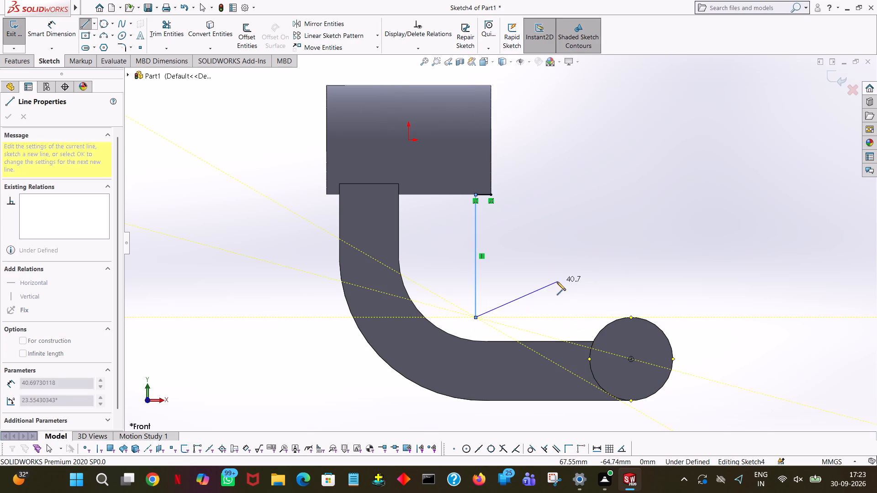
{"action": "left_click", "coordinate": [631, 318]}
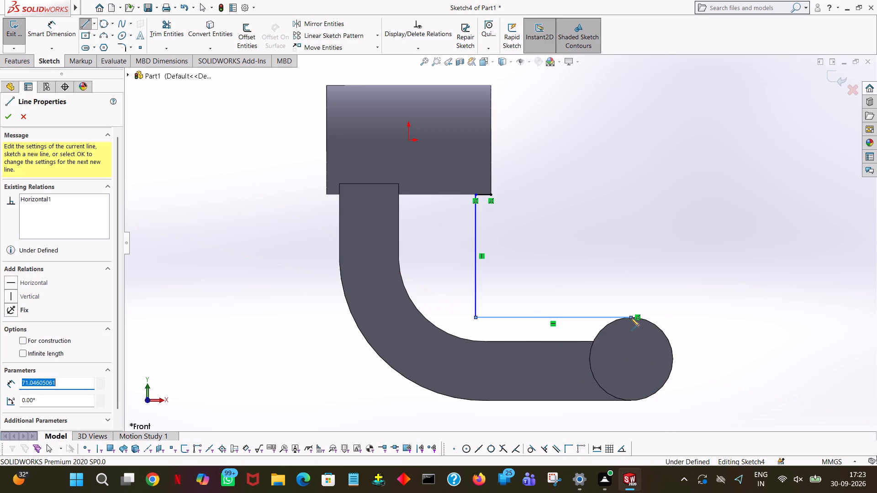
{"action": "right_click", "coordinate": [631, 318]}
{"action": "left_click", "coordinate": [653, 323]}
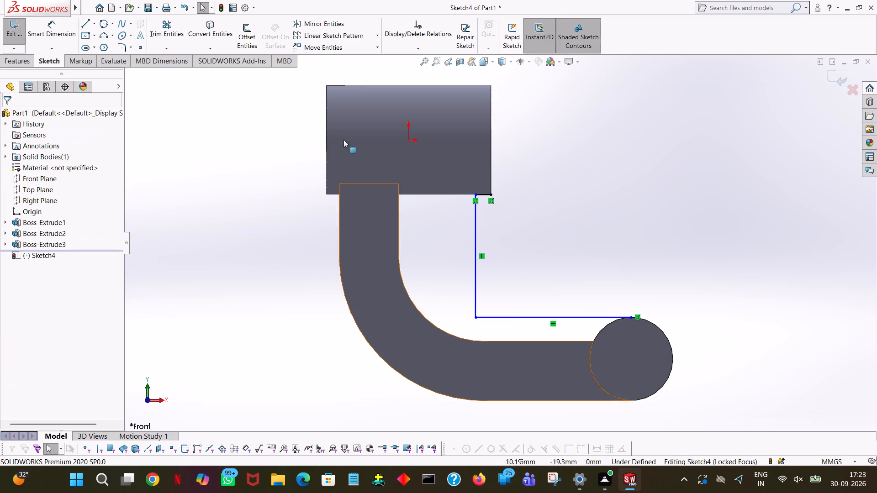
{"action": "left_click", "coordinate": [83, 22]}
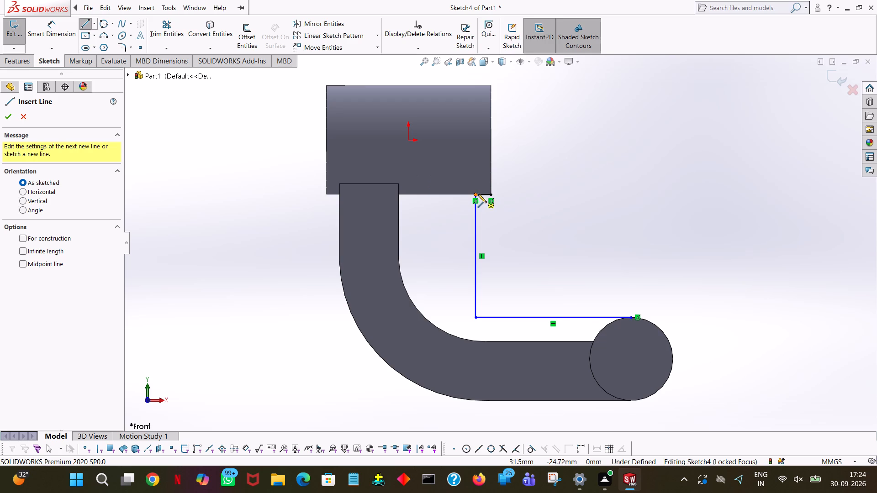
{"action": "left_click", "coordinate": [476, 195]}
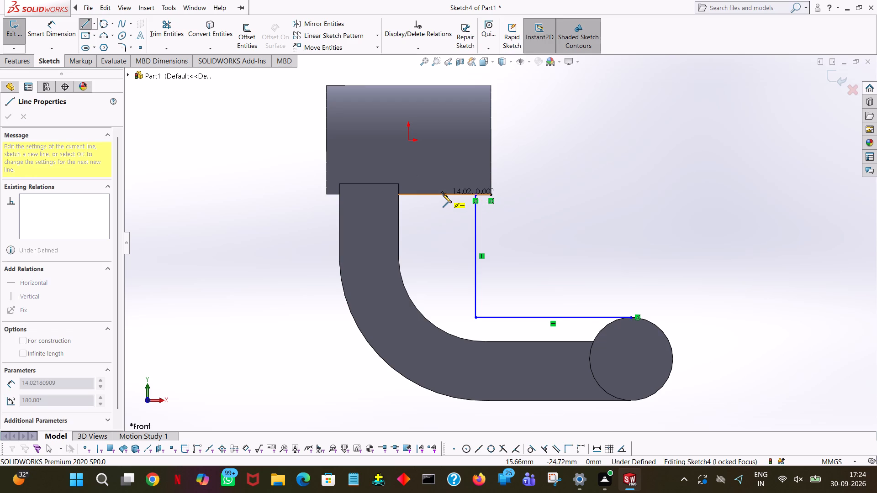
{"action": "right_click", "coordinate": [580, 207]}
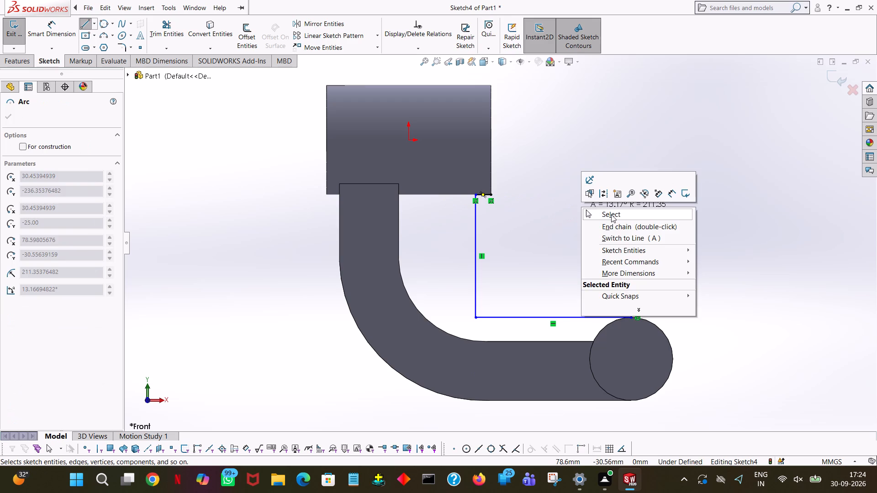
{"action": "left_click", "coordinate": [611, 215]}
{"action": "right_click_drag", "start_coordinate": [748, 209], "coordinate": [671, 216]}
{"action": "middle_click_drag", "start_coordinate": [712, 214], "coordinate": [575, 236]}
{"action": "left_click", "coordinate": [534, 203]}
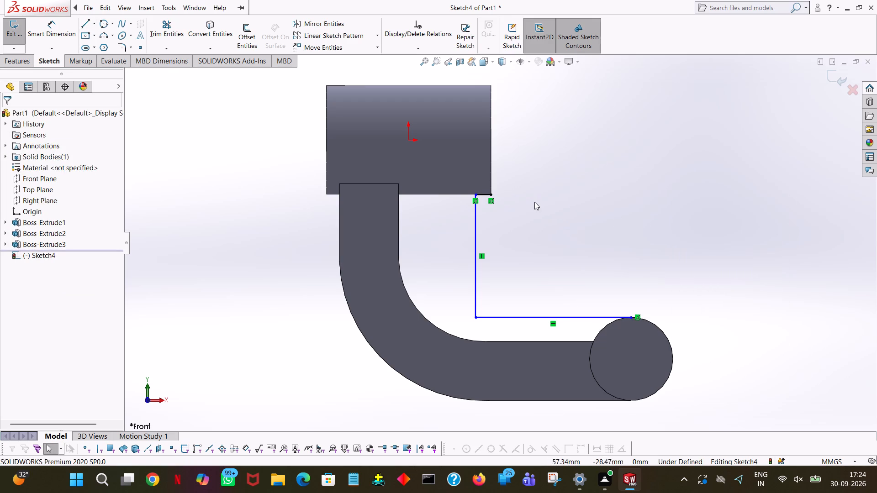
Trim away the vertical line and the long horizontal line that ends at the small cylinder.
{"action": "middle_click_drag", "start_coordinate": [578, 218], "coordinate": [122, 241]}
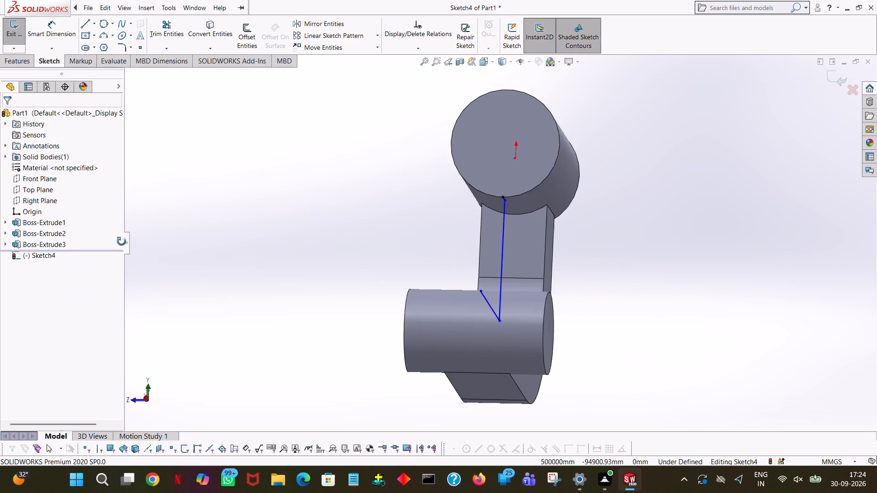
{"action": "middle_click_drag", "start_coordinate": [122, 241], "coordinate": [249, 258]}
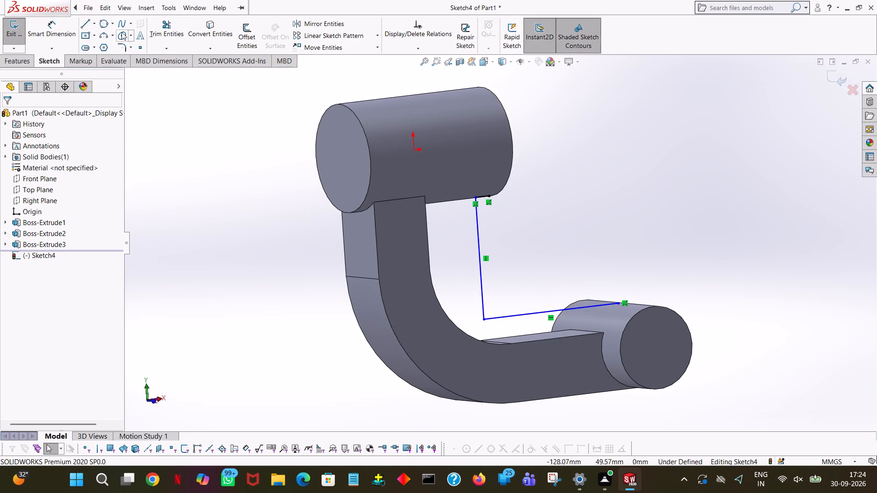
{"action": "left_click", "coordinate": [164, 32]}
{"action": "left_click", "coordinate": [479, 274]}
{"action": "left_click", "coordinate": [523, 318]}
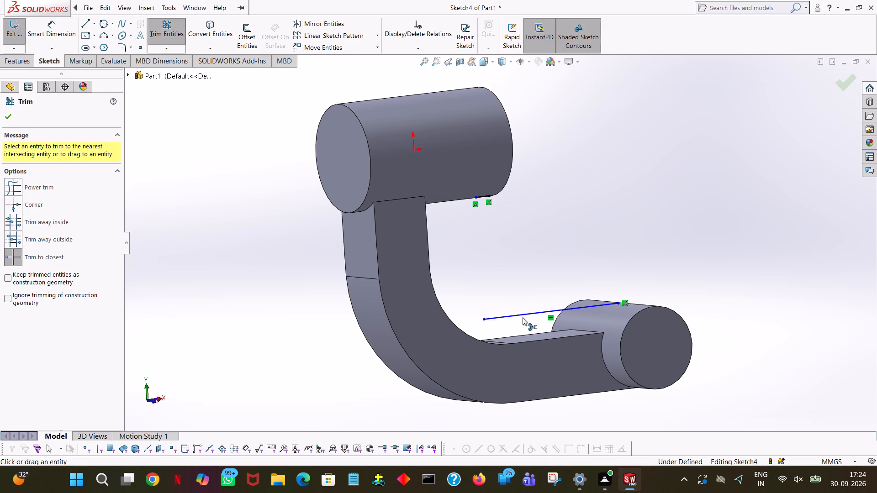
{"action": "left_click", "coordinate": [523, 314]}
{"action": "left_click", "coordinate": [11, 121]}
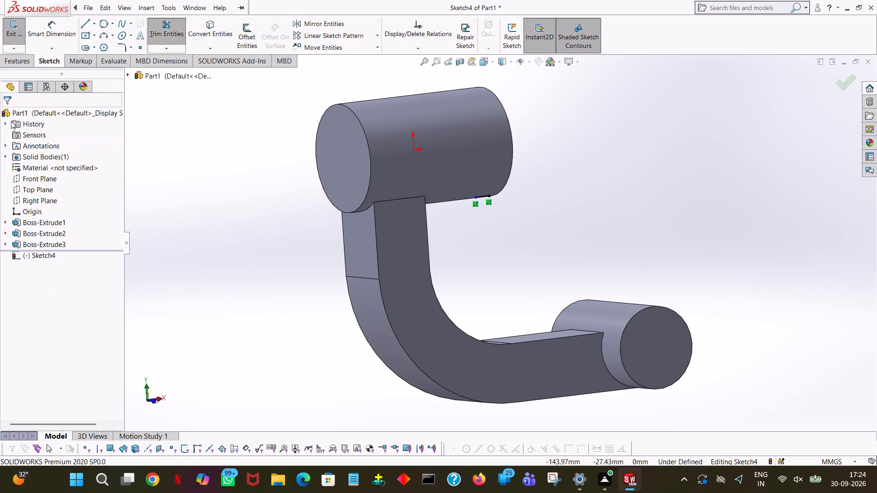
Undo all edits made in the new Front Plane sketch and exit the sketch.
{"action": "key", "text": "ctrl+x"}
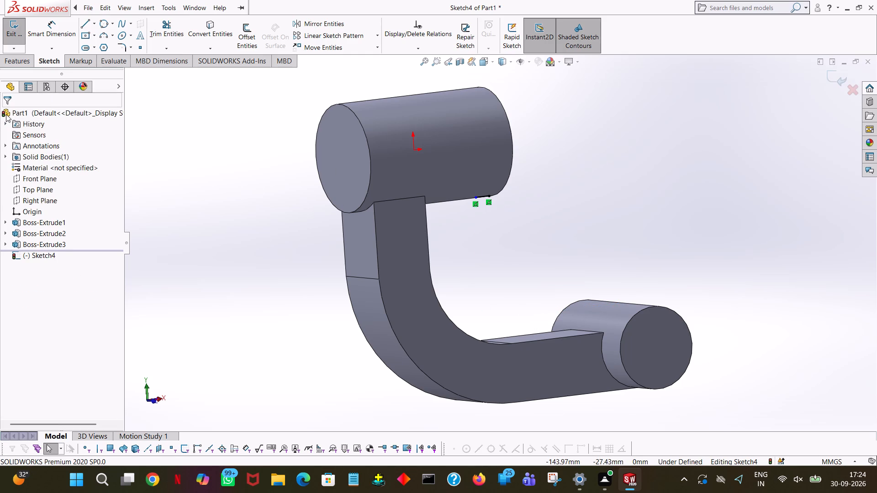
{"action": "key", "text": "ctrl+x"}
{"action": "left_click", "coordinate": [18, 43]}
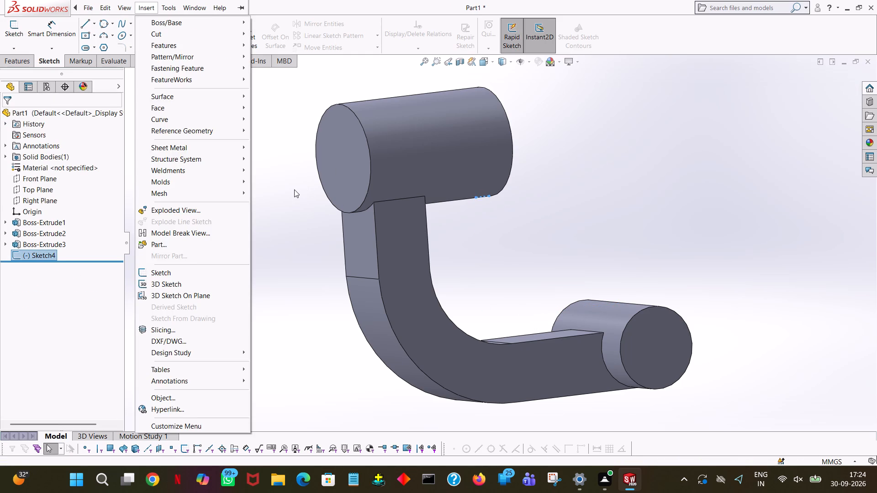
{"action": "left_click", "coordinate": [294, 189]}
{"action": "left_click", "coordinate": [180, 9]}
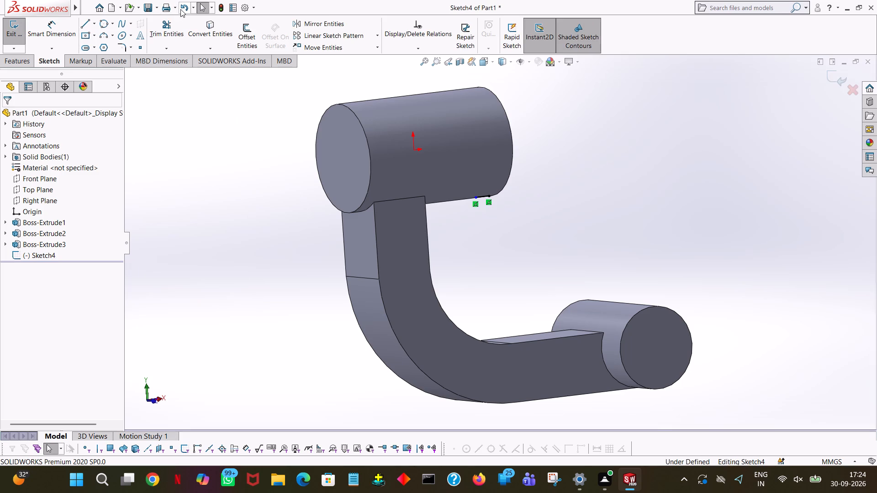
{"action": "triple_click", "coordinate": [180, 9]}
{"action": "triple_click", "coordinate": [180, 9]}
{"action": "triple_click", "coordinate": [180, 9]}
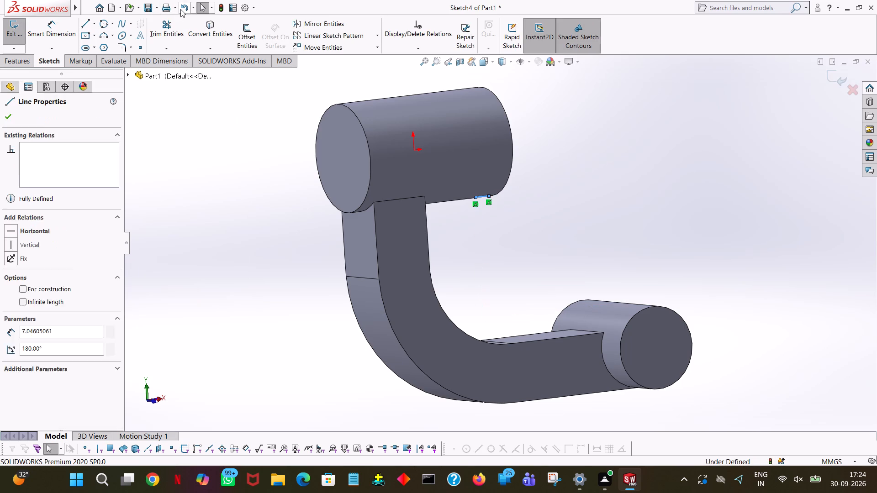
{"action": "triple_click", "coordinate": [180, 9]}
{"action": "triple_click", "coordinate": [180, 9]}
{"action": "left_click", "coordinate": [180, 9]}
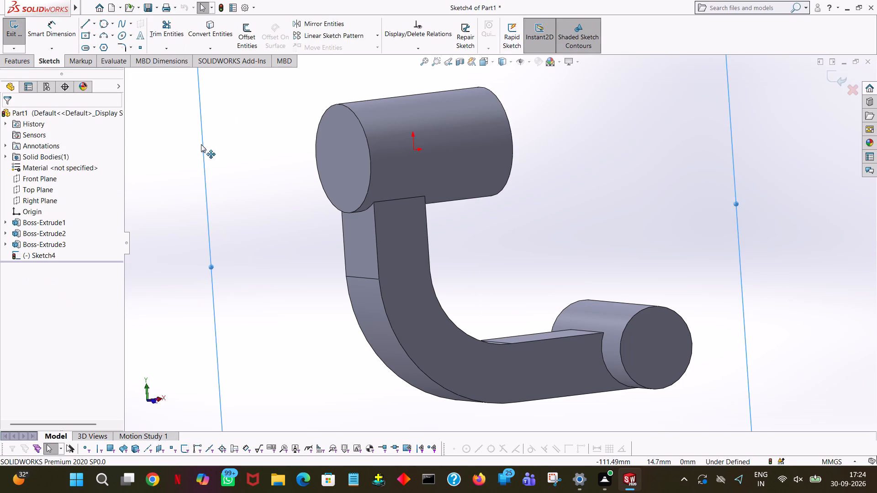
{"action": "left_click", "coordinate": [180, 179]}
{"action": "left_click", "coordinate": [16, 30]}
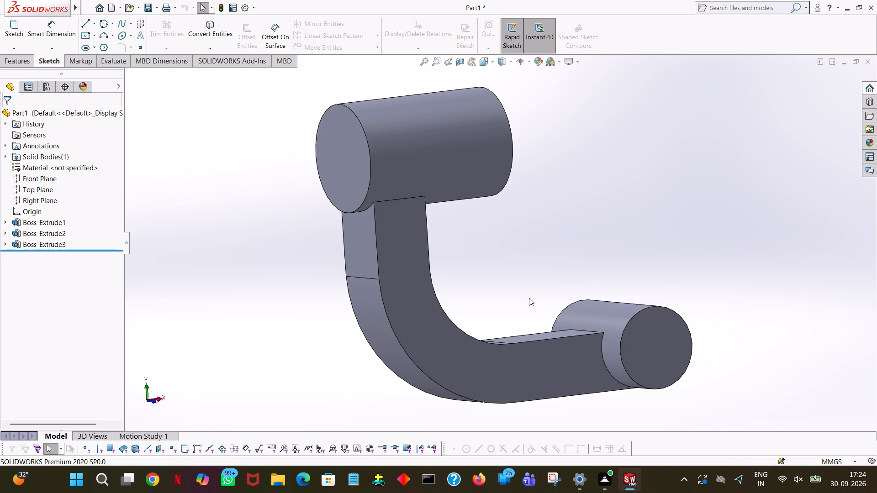
Open the curved arm's sketch for editing and trim away its short horizontal end line inside the large cylinder.
{"action": "middle_click_drag", "start_coordinate": [516, 298], "coordinate": [472, 296]}
{"action": "left_click", "coordinate": [401, 353]}
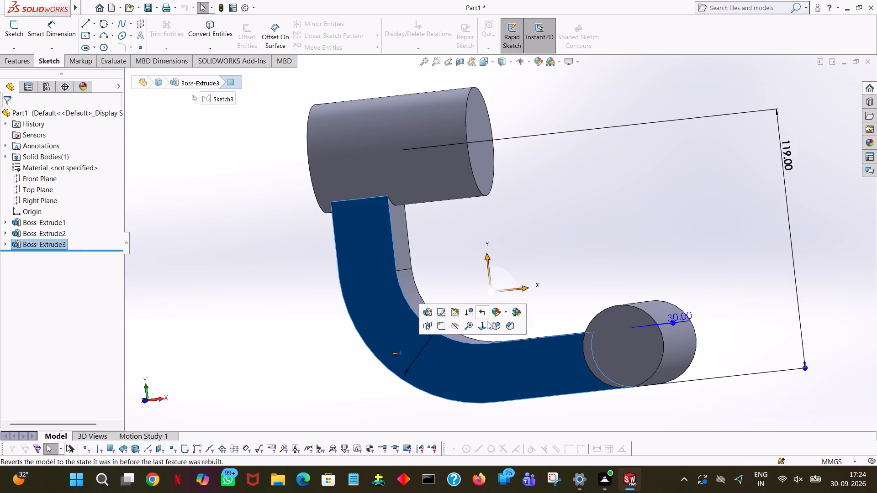
{"action": "left_click", "coordinate": [440, 314]}
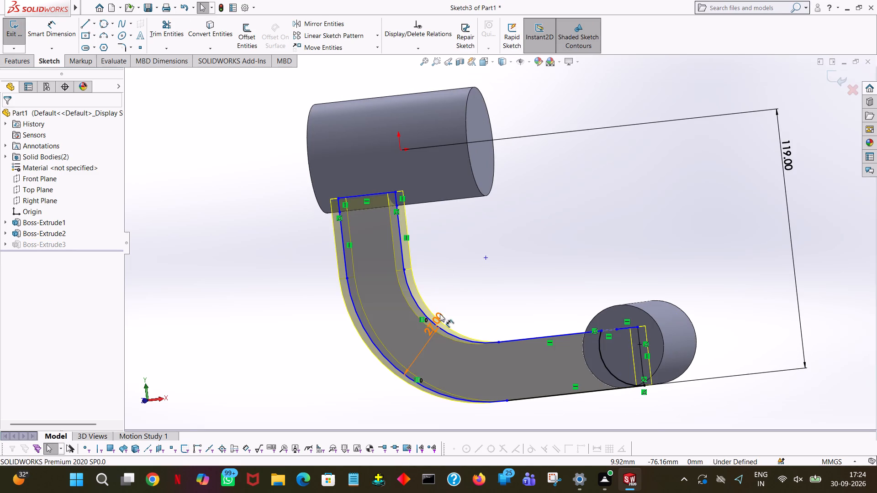
{"action": "middle_click_drag", "start_coordinate": [571, 287], "coordinate": [596, 273]}
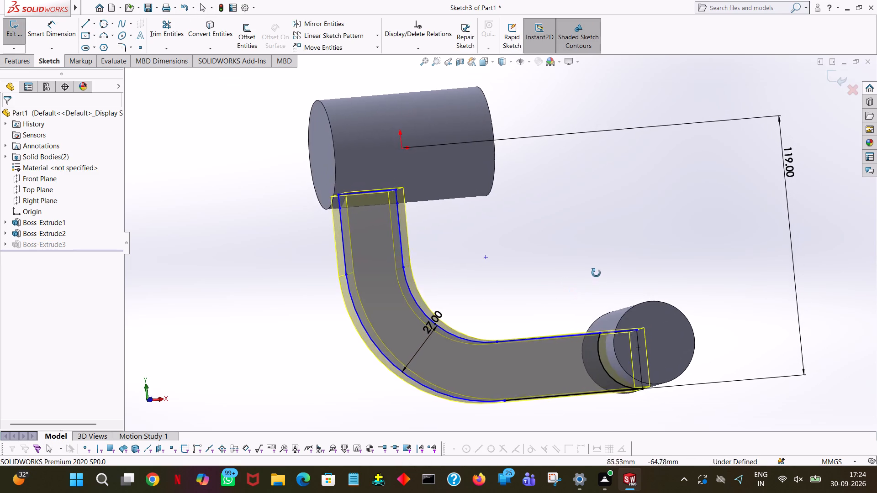
{"action": "middle_click_drag", "start_coordinate": [596, 273], "coordinate": [584, 274]}
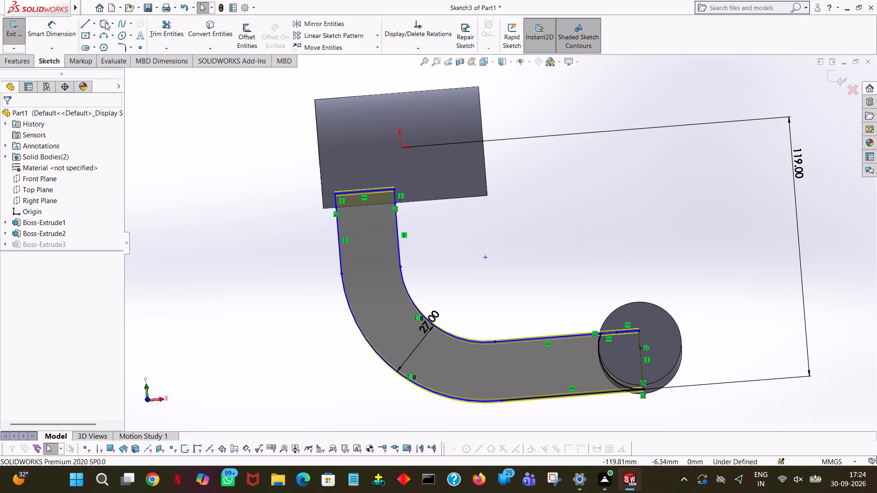
{"action": "left_click", "coordinate": [176, 37]}
{"action": "left_click", "coordinate": [389, 188]}
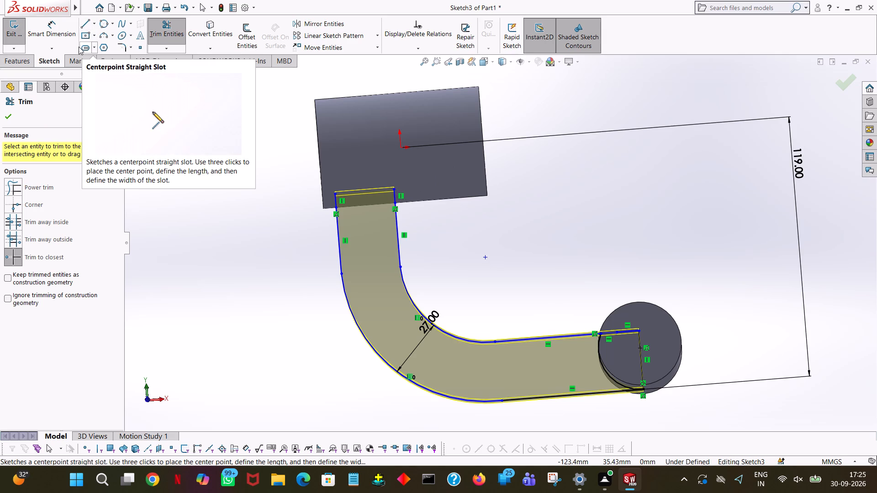
In the Front view, sketch a line about 39 mm horizontally from the arm's upper outer corner and about 63 mm down to the inner arc.
{"action": "key", "text": "space"}
{"action": "left_click", "coordinate": [111, 66]}
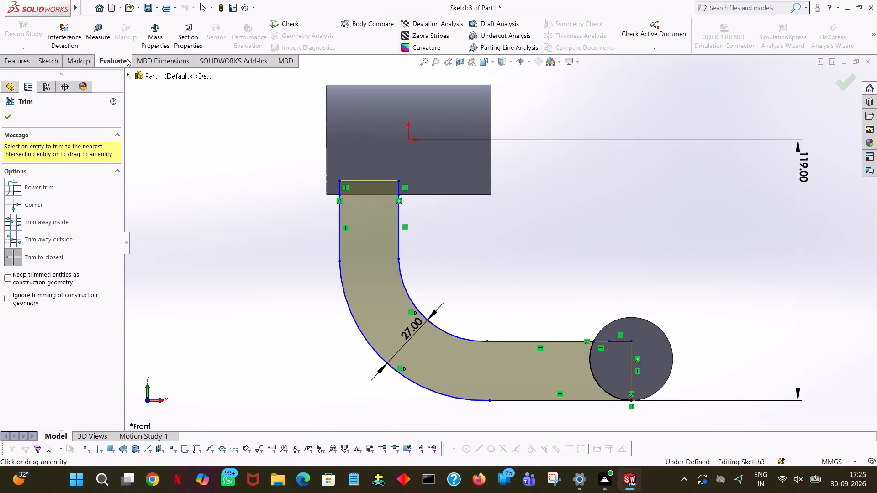
{"action": "left_click", "coordinate": [57, 59]}
{"action": "left_click", "coordinate": [87, 24]}
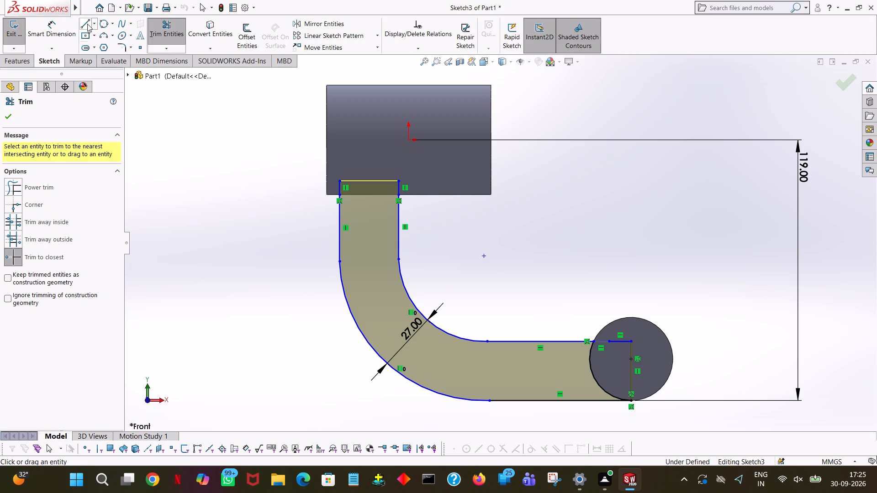
{"action": "left_click", "coordinate": [341, 181]}
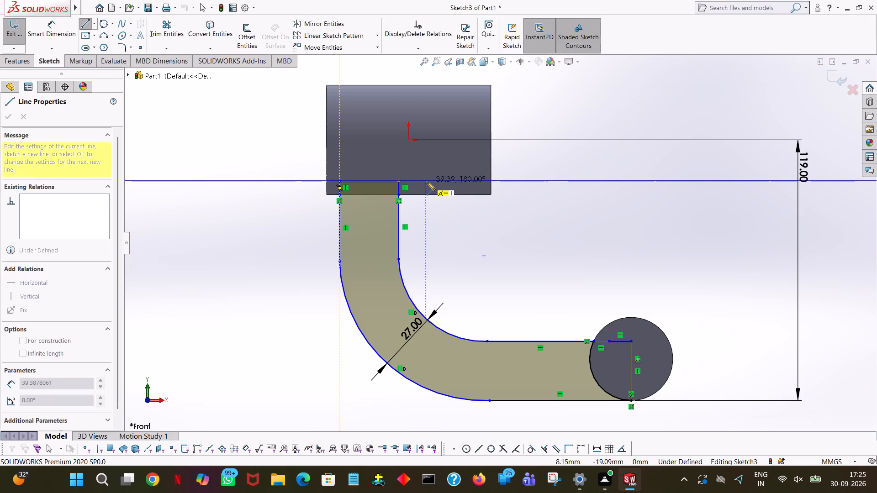
{"action": "left_click", "coordinate": [427, 182]}
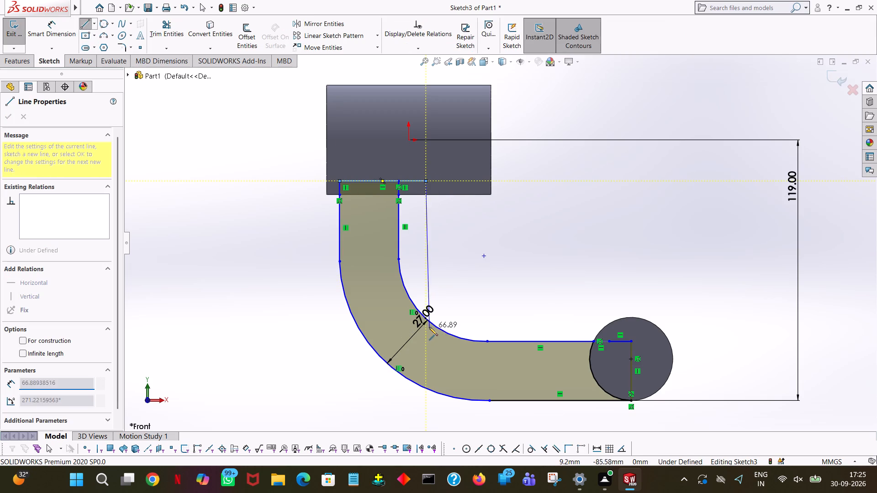
{"action": "left_click", "coordinate": [425, 318]}
{"action": "right_click", "coordinate": [425, 318]}
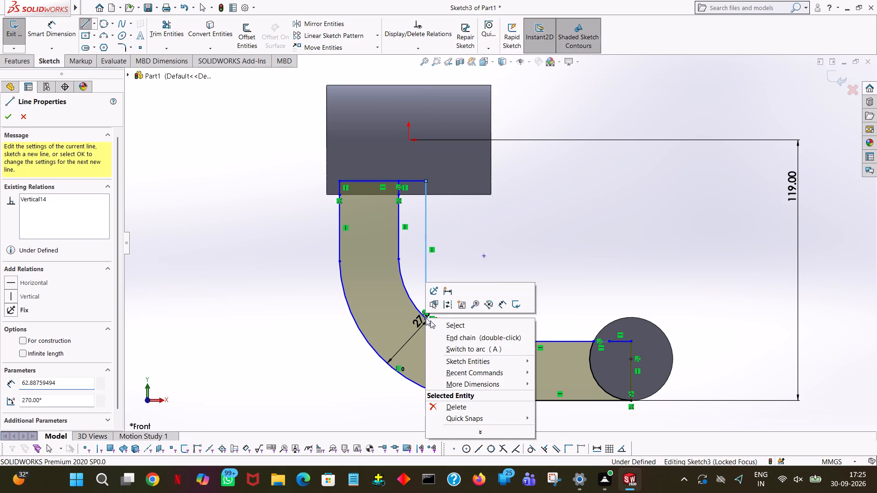
{"action": "left_click", "coordinate": [447, 327]}
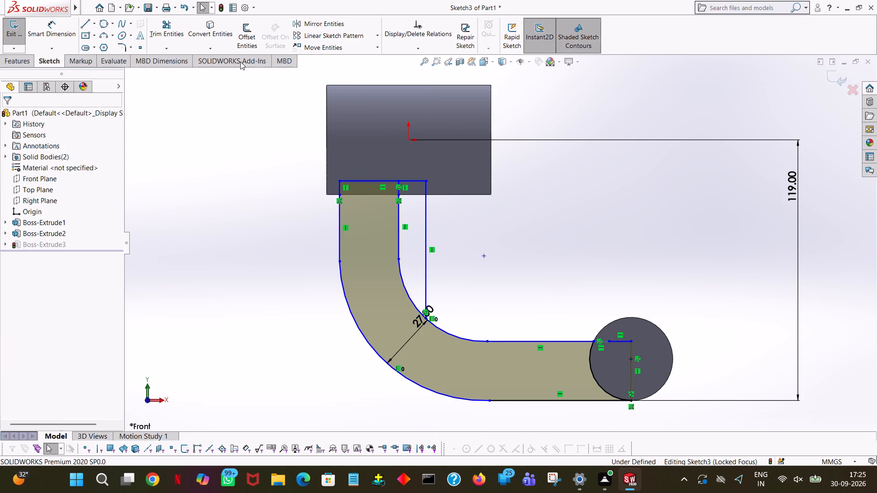
Trim away the old inner arc above the new vertical line and the arm's old inner vertical edge, including its piece inside the cylinder.
{"action": "left_click", "coordinate": [166, 28]}
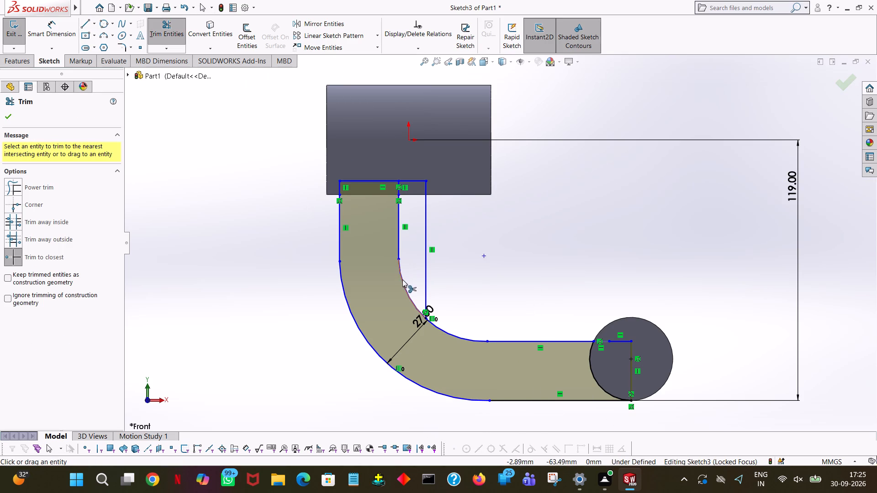
{"action": "left_click", "coordinate": [402, 280]}
{"action": "left_click", "coordinate": [457, 249]}
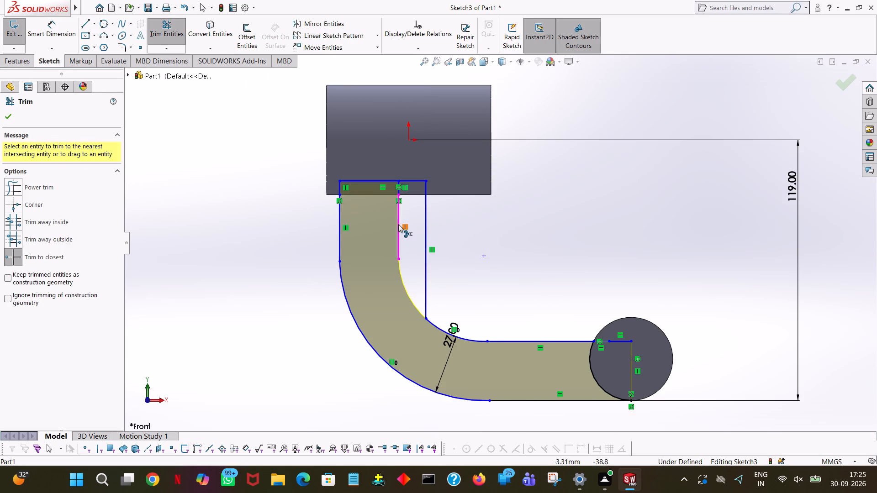
{"action": "left_click", "coordinate": [398, 224]}
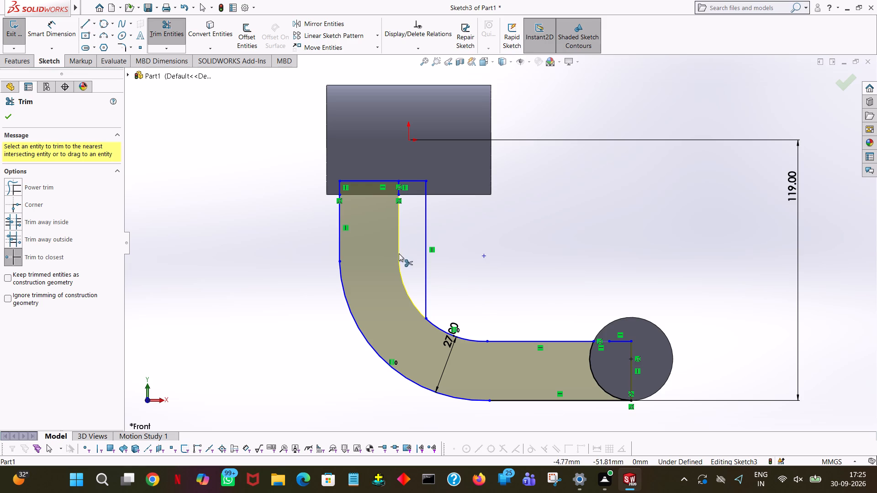
{"action": "left_click", "coordinate": [399, 190]}
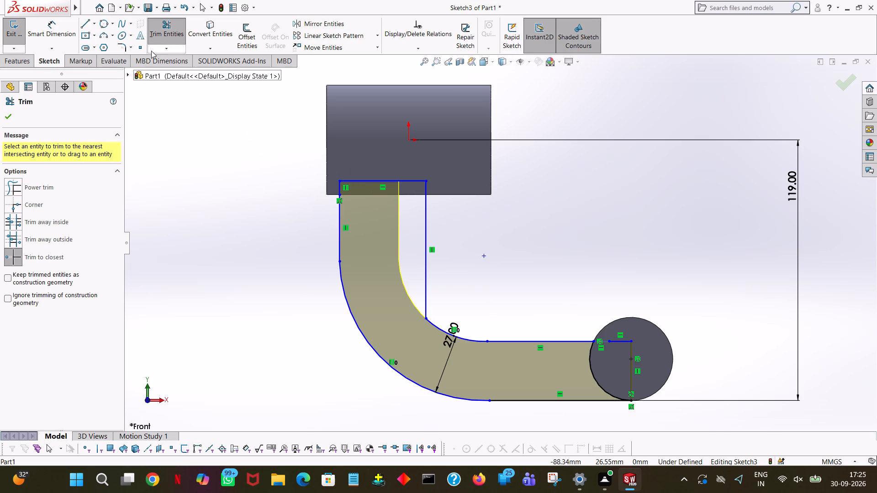
Add a 10 mm sketch fillet between the new vertical line and the inner arc, and exit the sketch to rebuild the arm.
{"action": "left_click", "coordinate": [124, 47]}
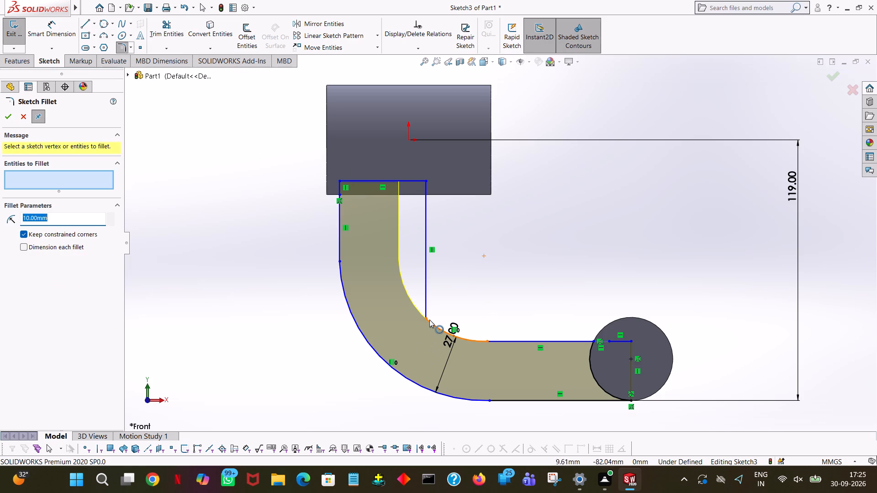
{"action": "left_click", "coordinate": [427, 318]}
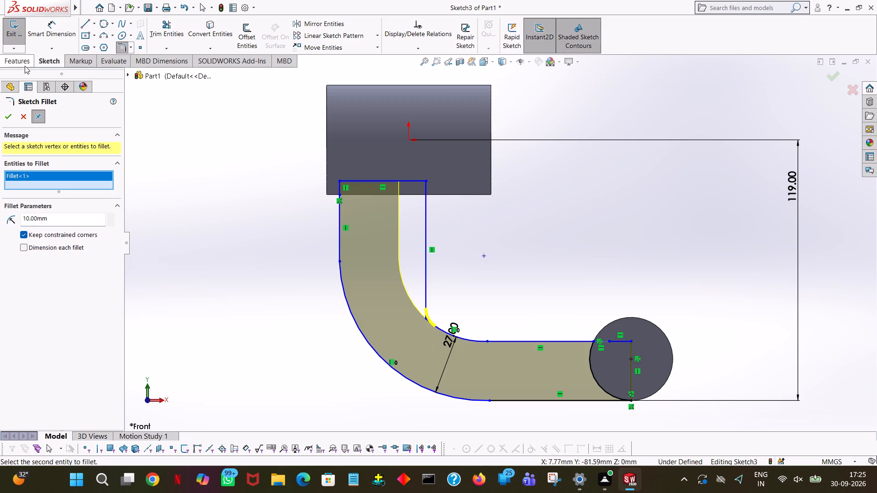
{"action": "left_click", "coordinate": [6, 116]}
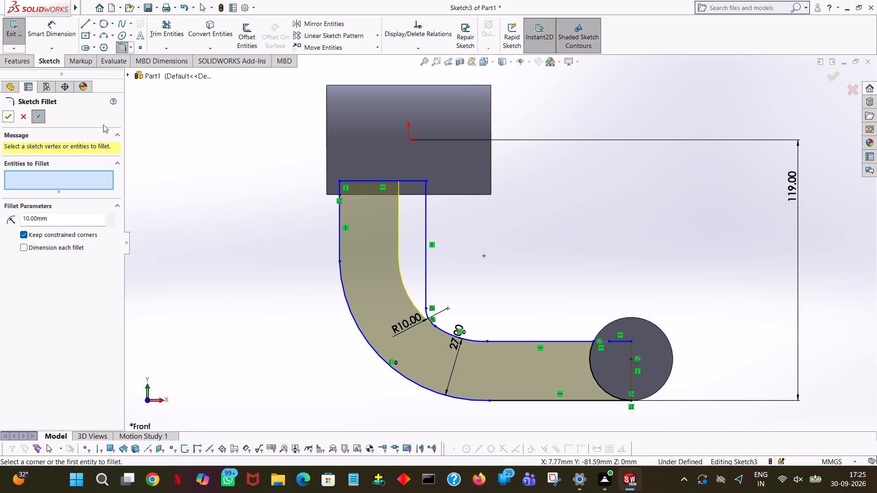
{"action": "left_click", "coordinate": [2, 115]}
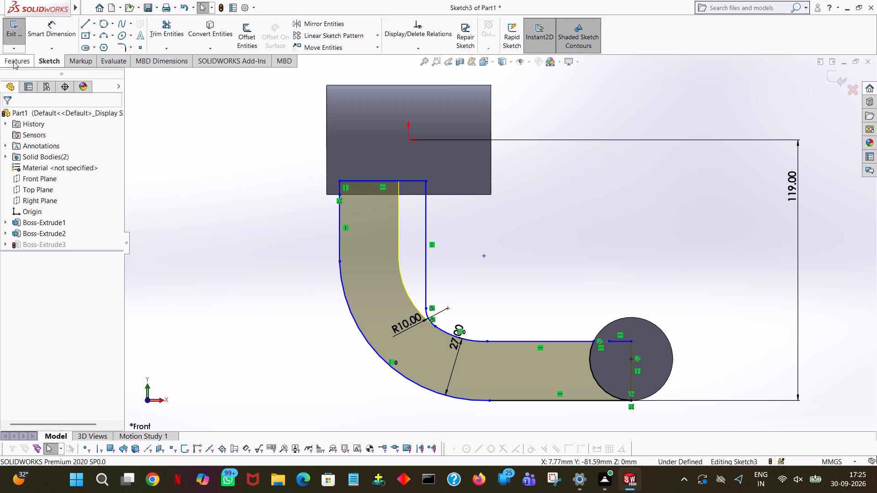
{"action": "left_click", "coordinate": [22, 37]}
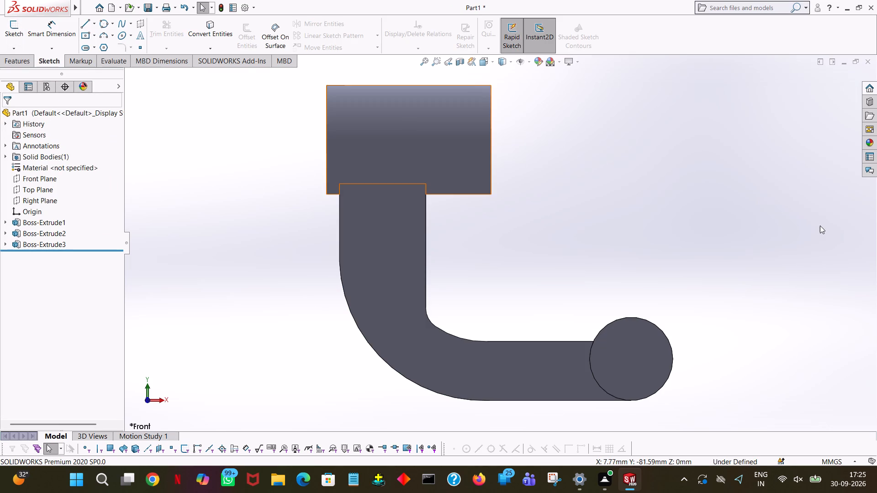
Start a new sketch on the Front Plane and orient the view normal to it.
{"action": "middle_click_drag", "start_coordinate": [820, 226], "coordinate": [712, 349]}
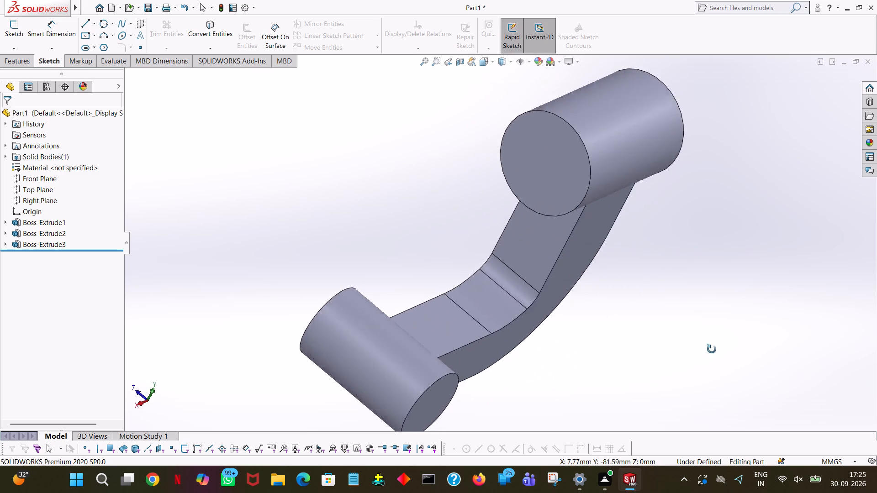
{"action": "middle_click_drag", "start_coordinate": [712, 349], "coordinate": [827, 459]}
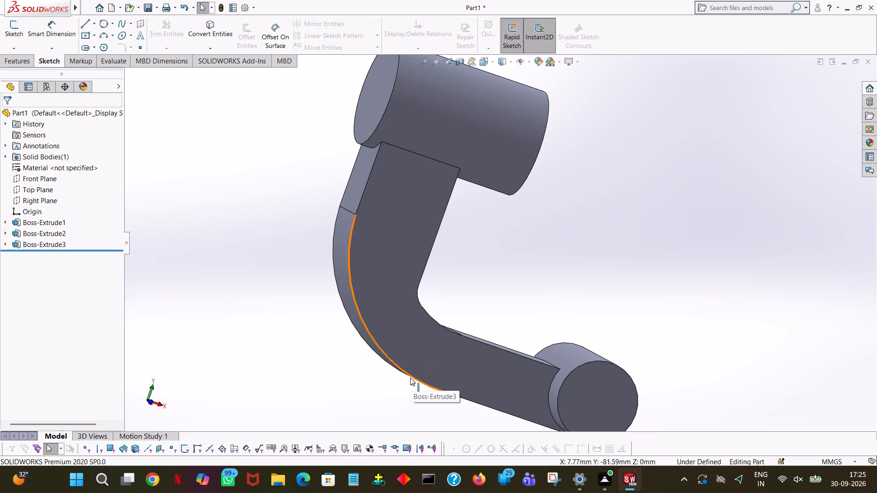
{"action": "left_click", "coordinate": [35, 176]}
{"action": "left_click", "coordinate": [47, 162]}
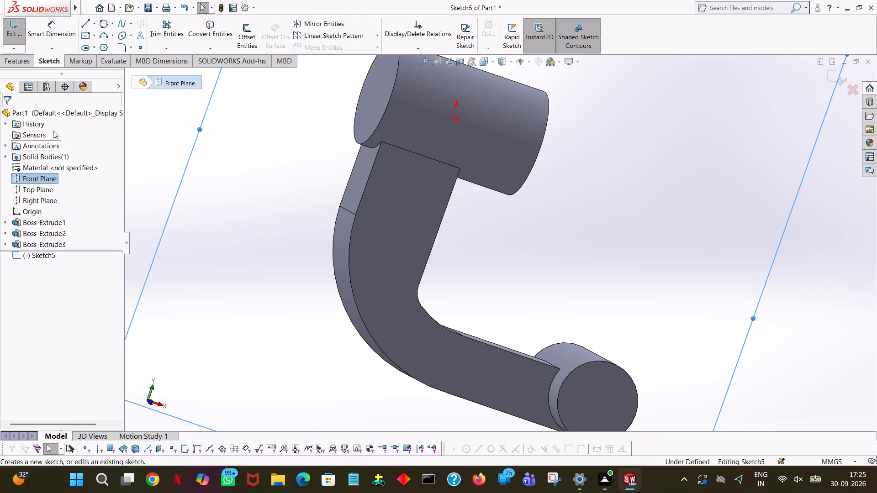
{"action": "key", "text": "space"}
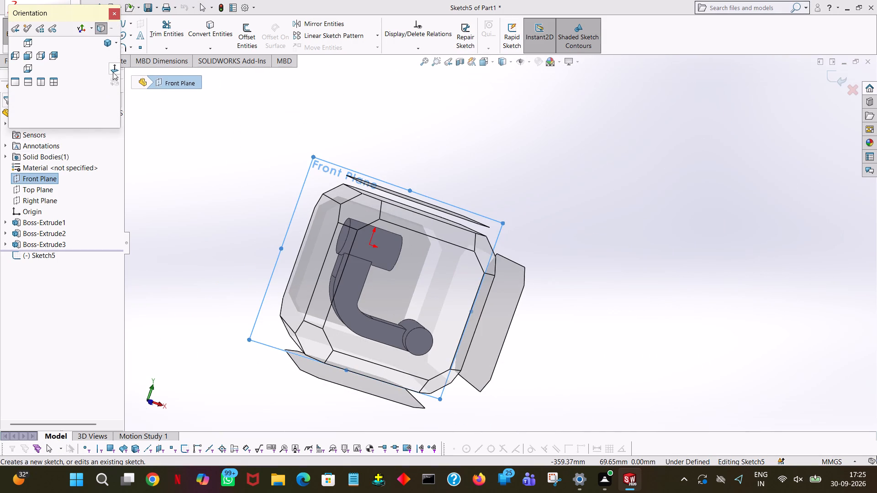
{"action": "left_click", "coordinate": [113, 72]}
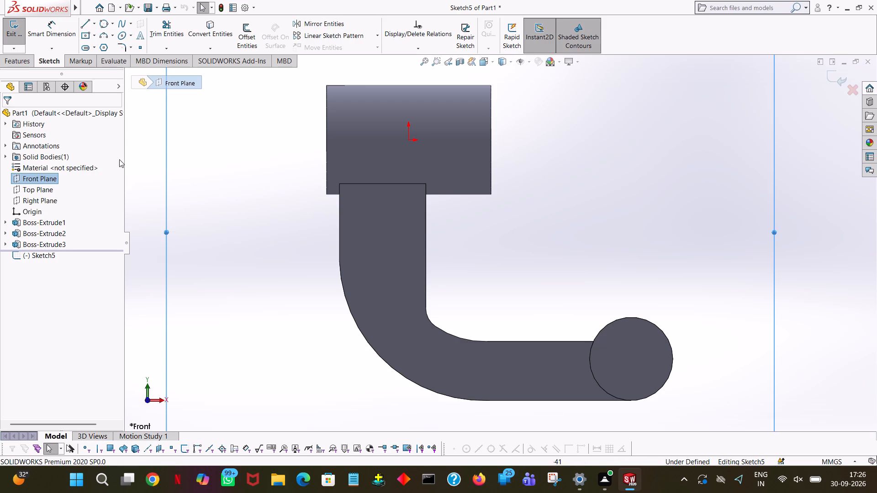
Sketch connected lines from the arm's upper inner corner: about 24 mm horizontal, 61 mm down, and 70 mm horizontal to the small cylinder's top.
{"action": "left_click", "coordinate": [85, 24]}
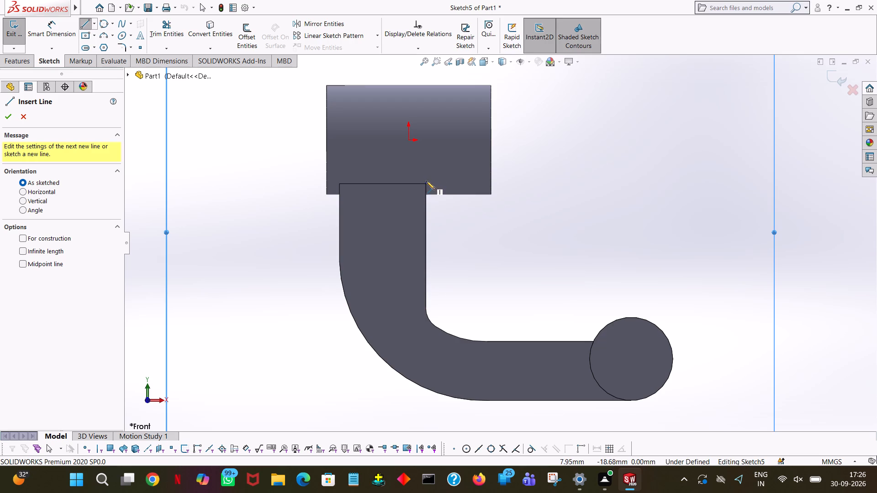
{"action": "left_click", "coordinate": [427, 184]}
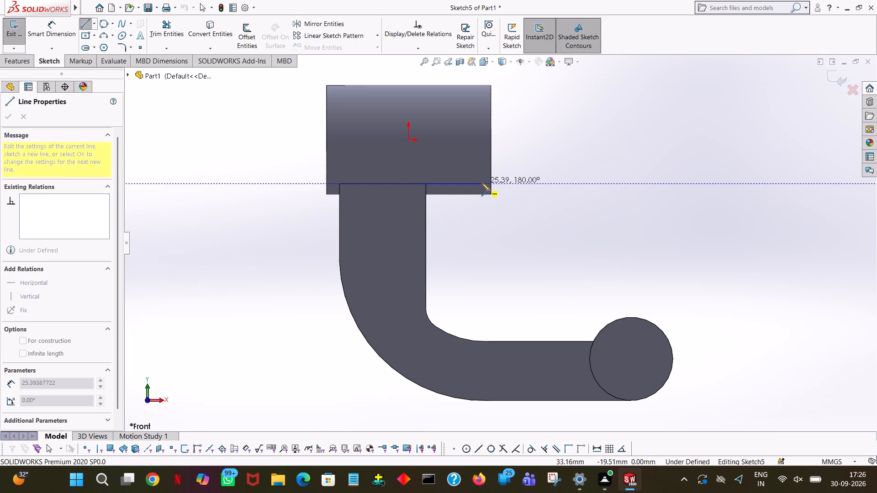
{"action": "left_click", "coordinate": [478, 183]}
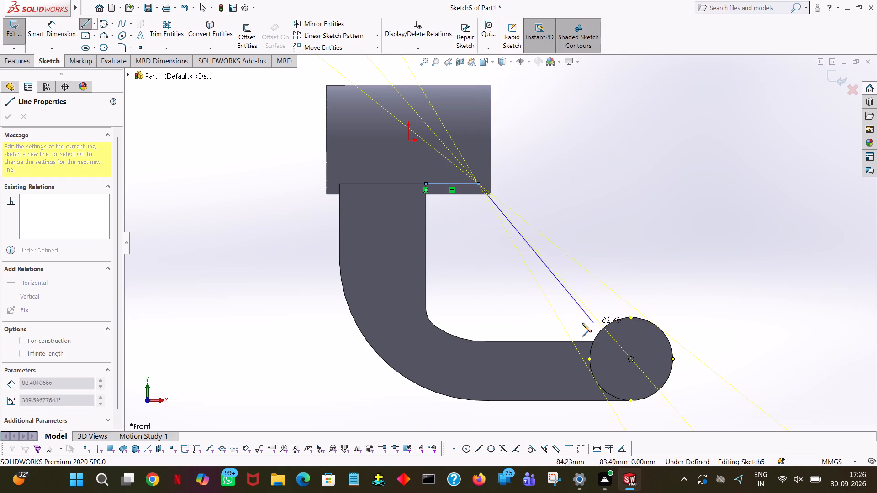
{"action": "left_click", "coordinate": [477, 316]}
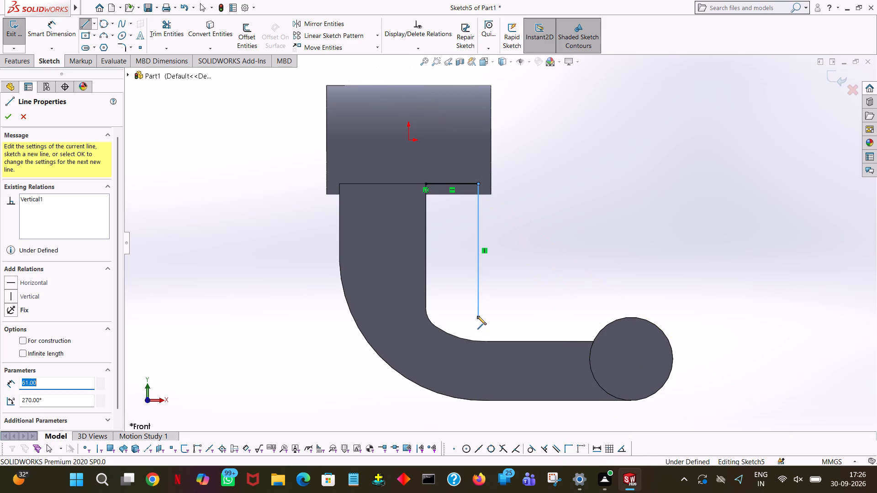
{"action": "left_click", "coordinate": [631, 318]}
{"action": "right_click", "coordinate": [631, 318]}
{"action": "left_click", "coordinate": [649, 325]}
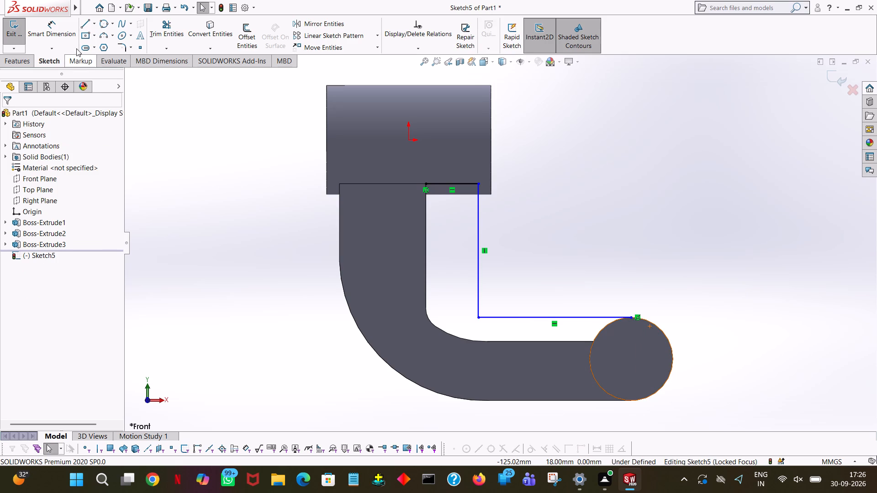
Add a 20 mm sketch fillet at the corner between the vertical line and the long horizontal line.
{"action": "left_click", "coordinate": [123, 44]}
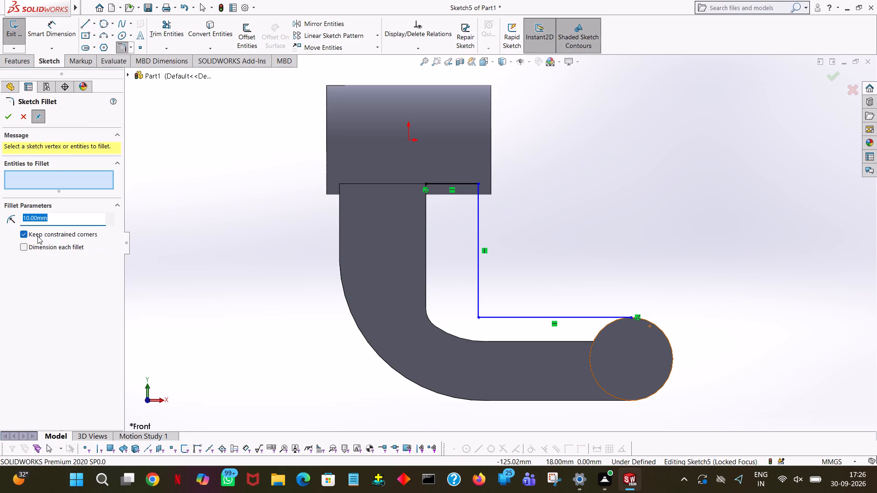
{"action": "type", "text": "20"}
{"action": "left_click", "coordinate": [301, 246]}
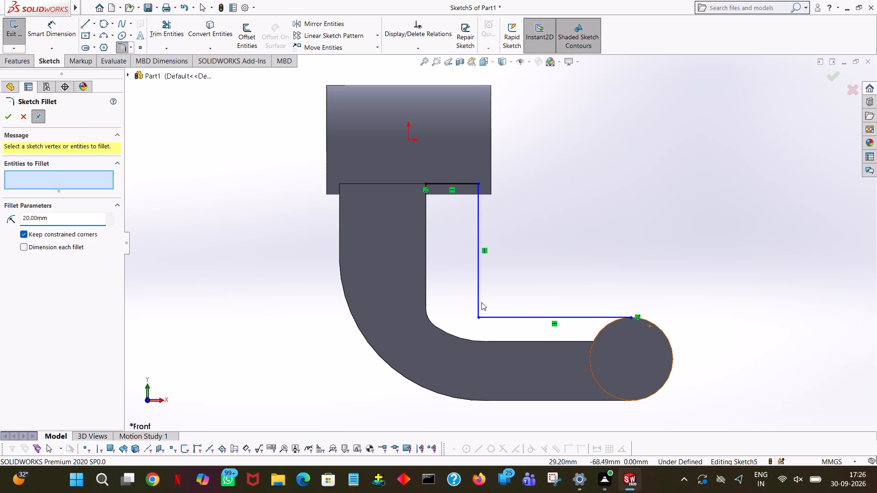
{"action": "left_click", "coordinate": [480, 317]}
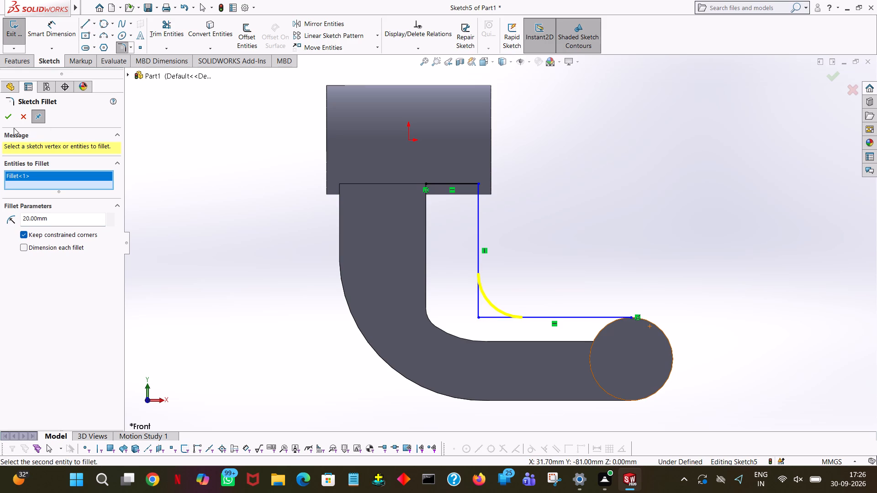
{"action": "left_click", "coordinate": [5, 121]}
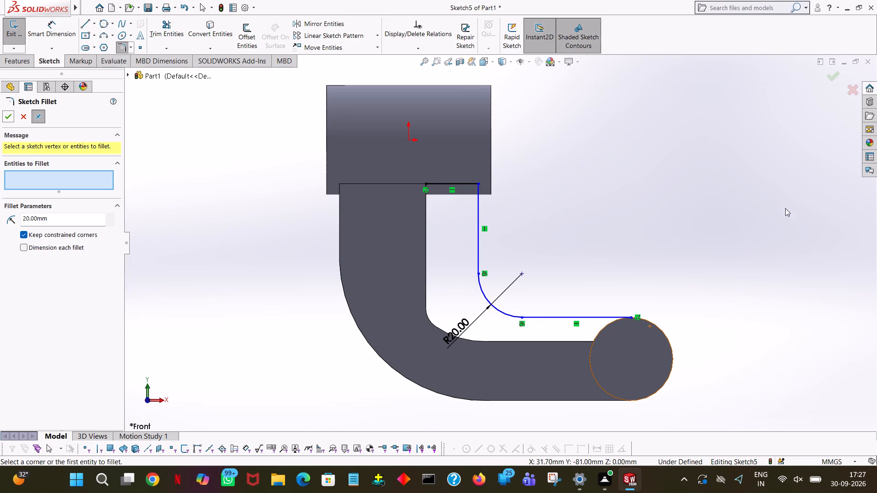
{"action": "middle_click_drag", "start_coordinate": [771, 211], "coordinate": [764, 214]}
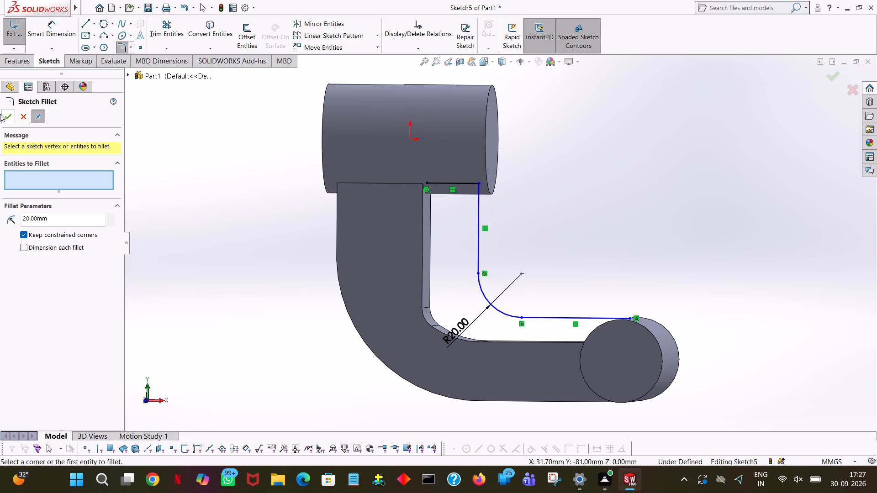
Finish the sketch fillet and orient the view normal to the sketch plane.
{"action": "left_click", "coordinate": [4, 121]}
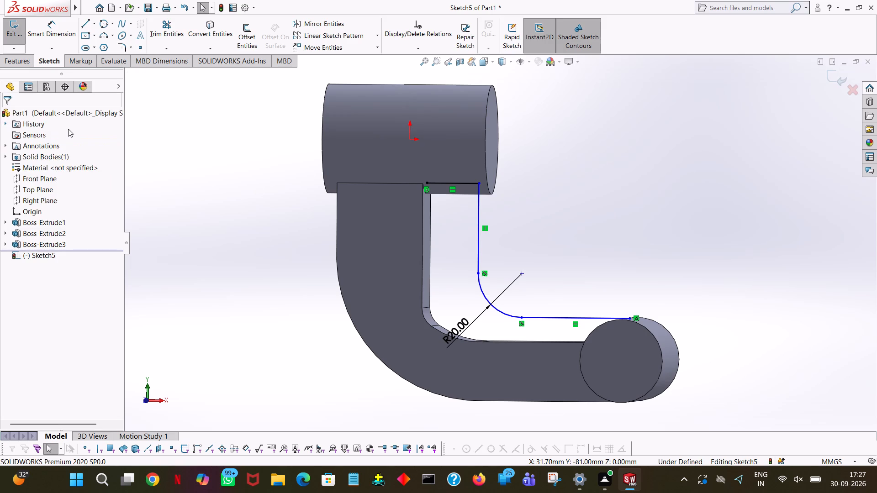
{"action": "key", "text": "space"}
{"action": "key", "text": "space"}
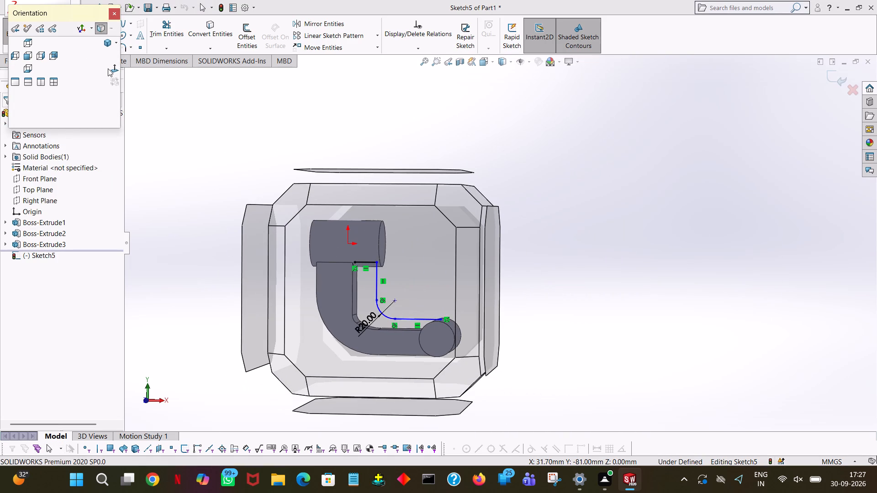
{"action": "left_click", "coordinate": [114, 70]}
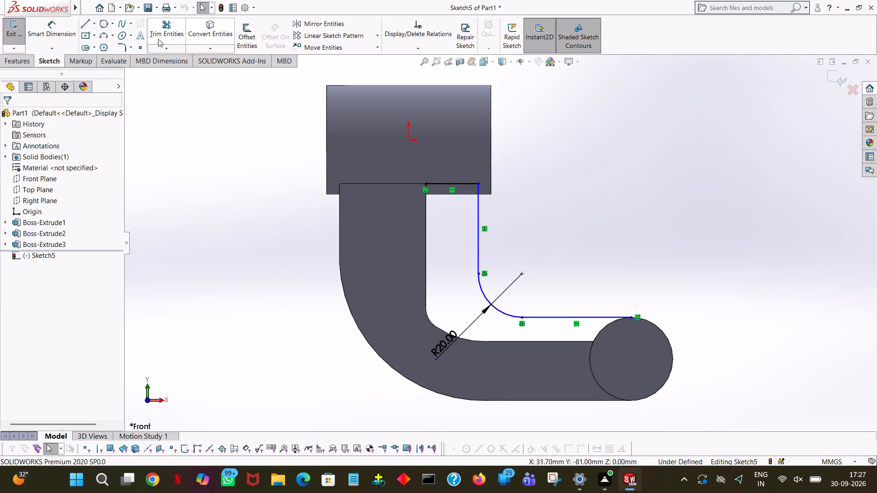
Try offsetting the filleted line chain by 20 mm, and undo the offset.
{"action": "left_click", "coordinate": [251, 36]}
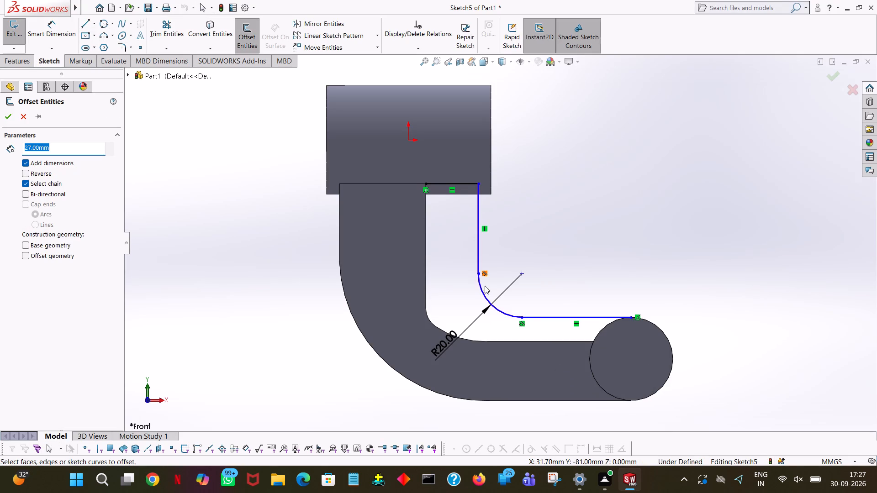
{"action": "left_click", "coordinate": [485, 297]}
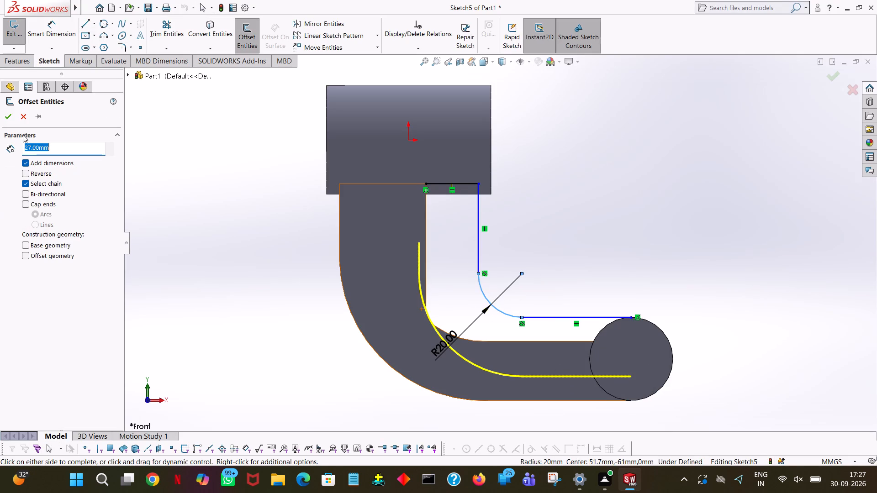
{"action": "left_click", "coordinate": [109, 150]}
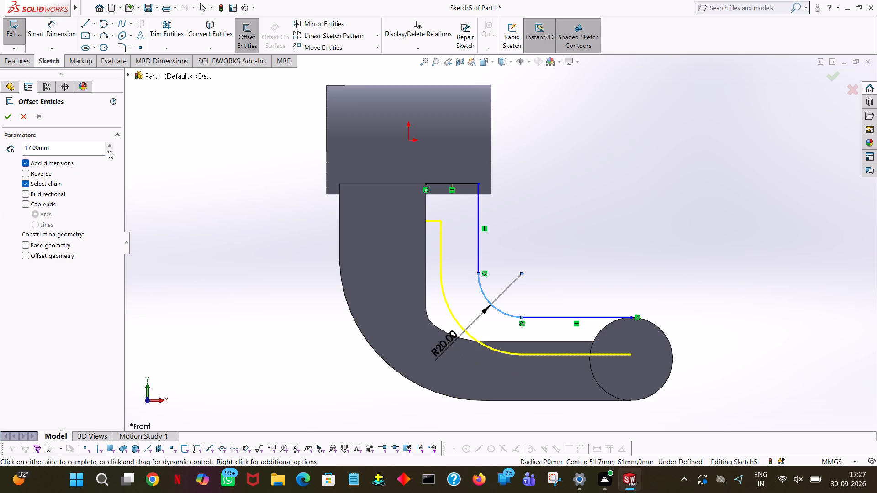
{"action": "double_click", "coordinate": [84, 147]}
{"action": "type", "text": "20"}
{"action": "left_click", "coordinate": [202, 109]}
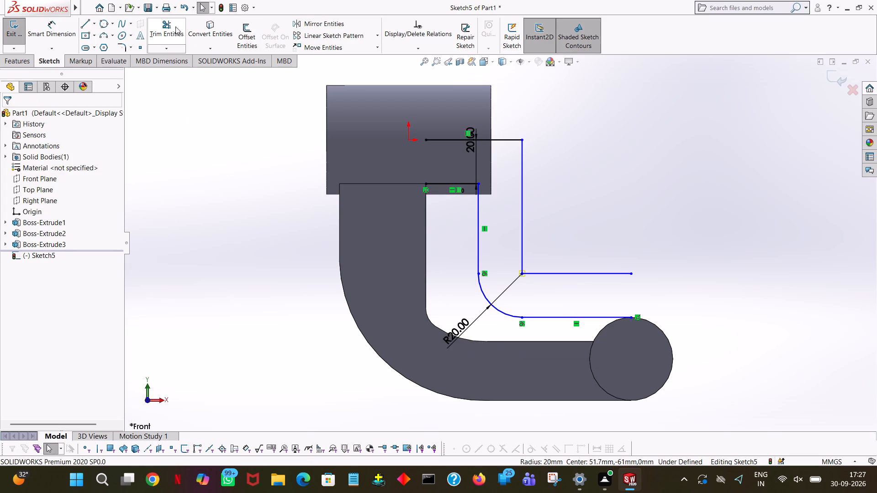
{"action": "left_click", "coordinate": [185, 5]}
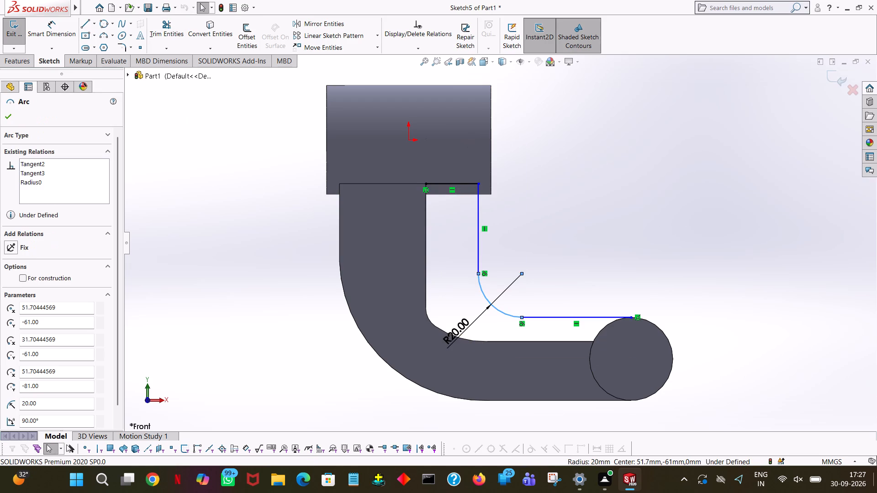
Sketch a vertical line along the arm's inner edge, from its upper inner corner down to the start of the rounded inner corner.
{"action": "left_click", "coordinate": [85, 24]}
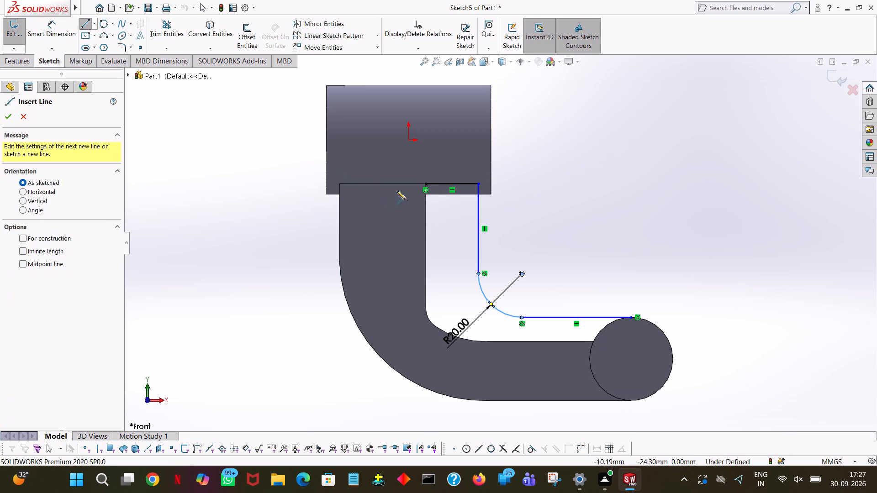
{"action": "left_click", "coordinate": [425, 185]}
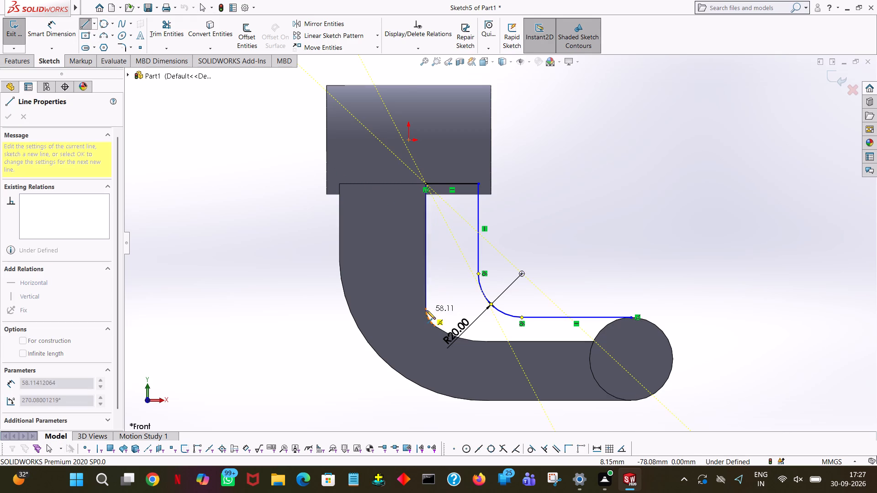
{"action": "left_click", "coordinate": [425, 308]}
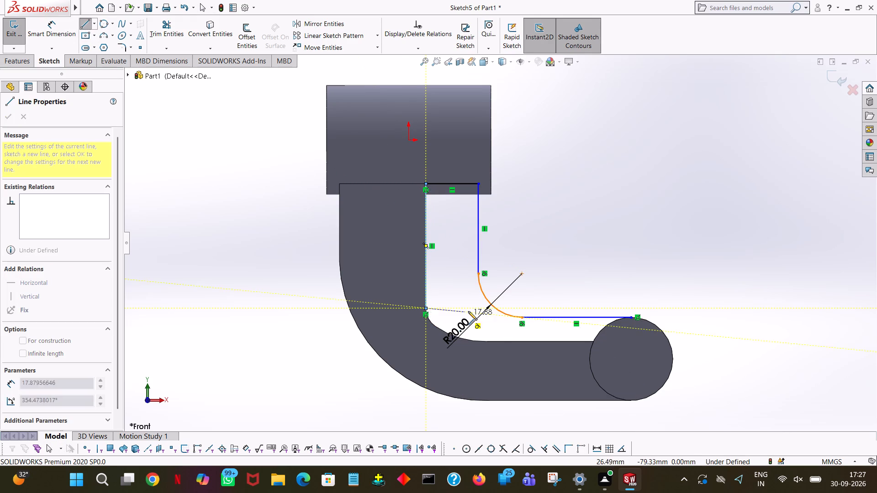
{"action": "right_click", "coordinate": [451, 304]}
{"action": "left_click", "coordinate": [460, 309]}
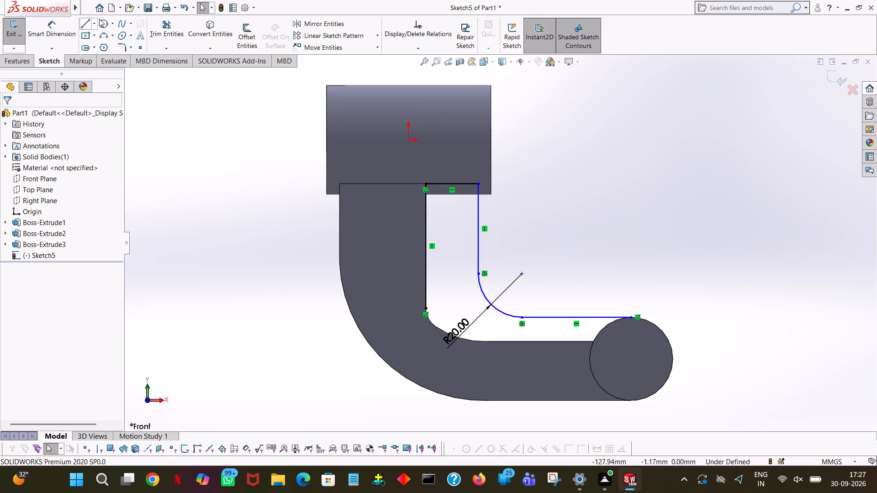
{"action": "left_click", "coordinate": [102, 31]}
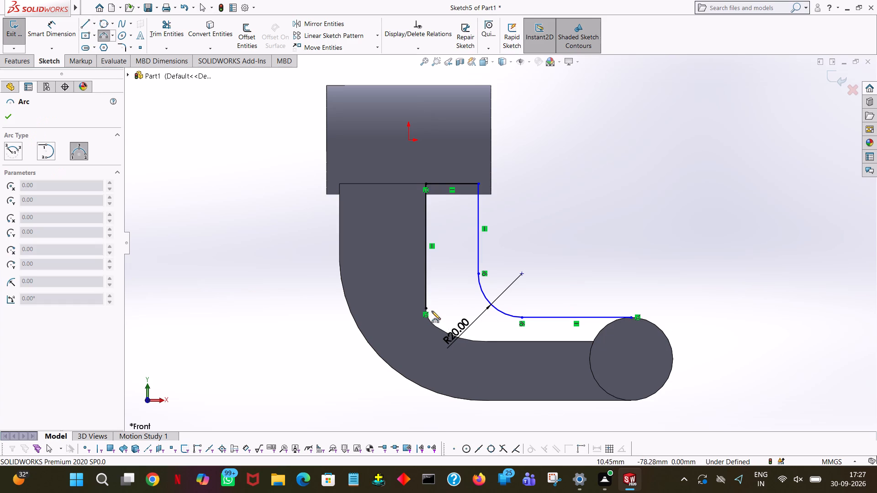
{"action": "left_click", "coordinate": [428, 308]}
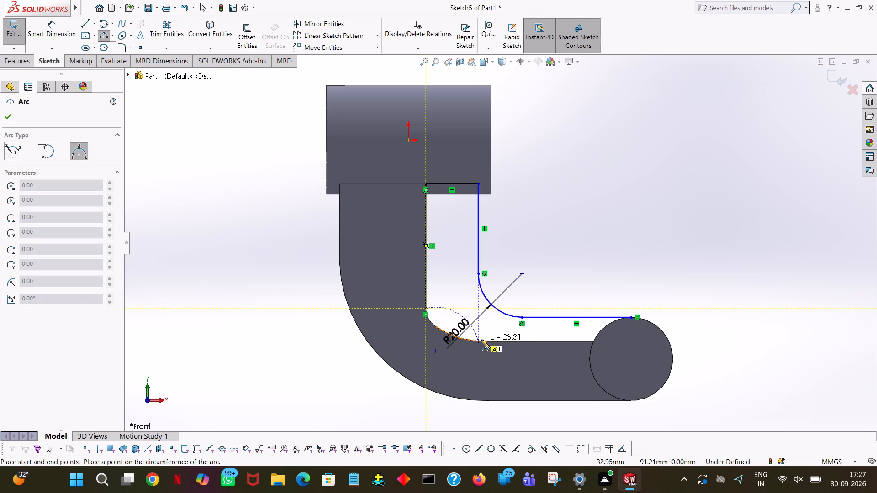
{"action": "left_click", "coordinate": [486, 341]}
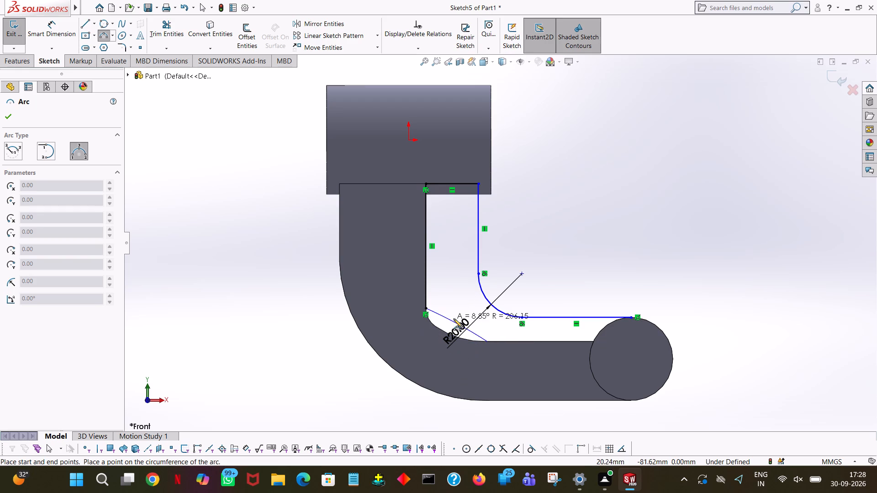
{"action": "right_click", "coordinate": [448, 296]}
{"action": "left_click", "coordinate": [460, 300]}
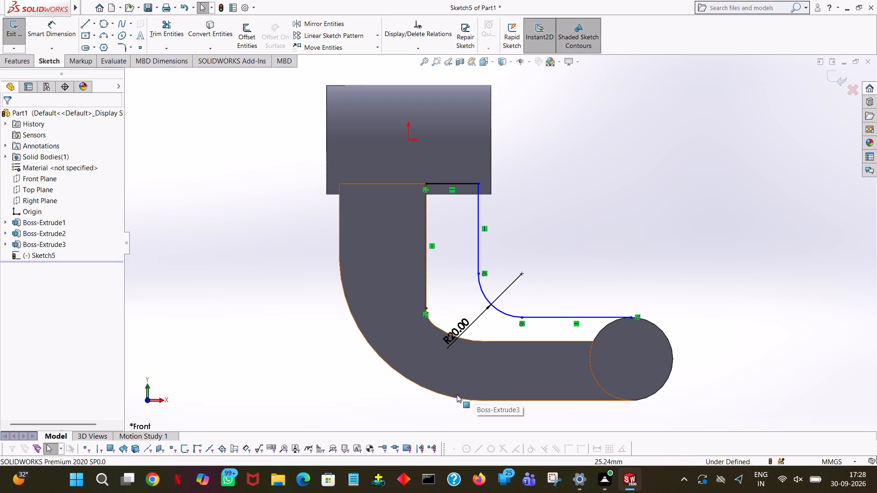
Sketch a three-point arc of 10 mm radius from the vertical line's lower end along the arm's small inner corner curve.
{"action": "scroll", "coordinate": [469, 376], "scroll_direction": "down", "scroll_amount": 6, "text": "ctrl"}
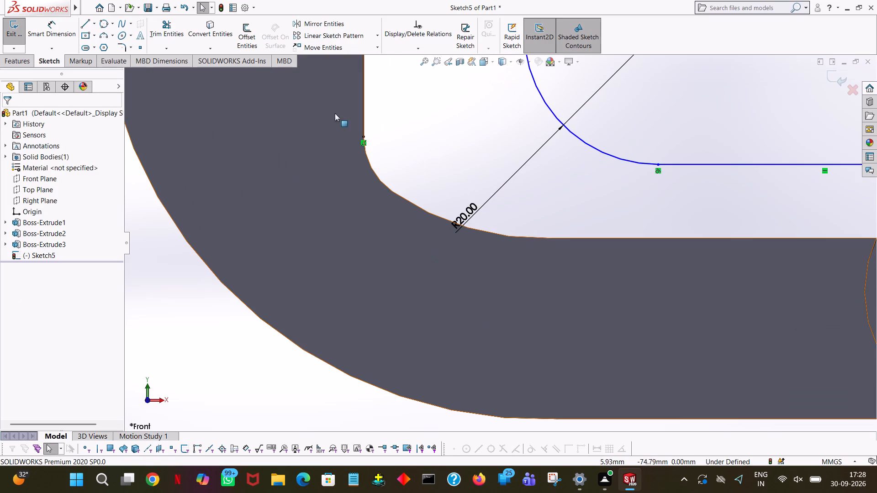
{"action": "left_click", "coordinate": [102, 31]}
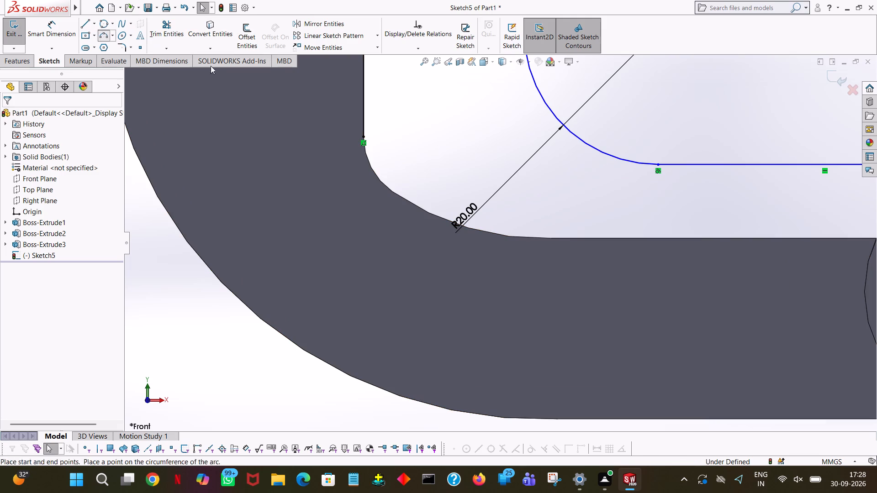
{"action": "left_click", "coordinate": [363, 137]}
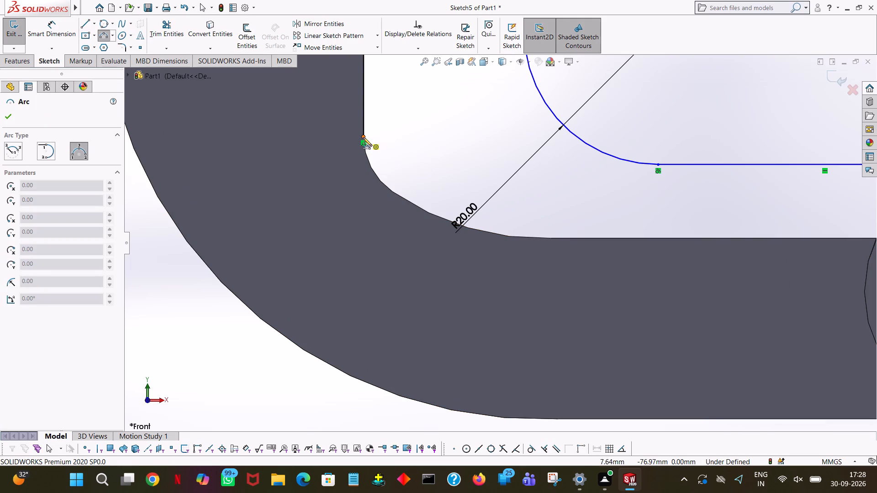
{"action": "left_click", "coordinate": [392, 191]}
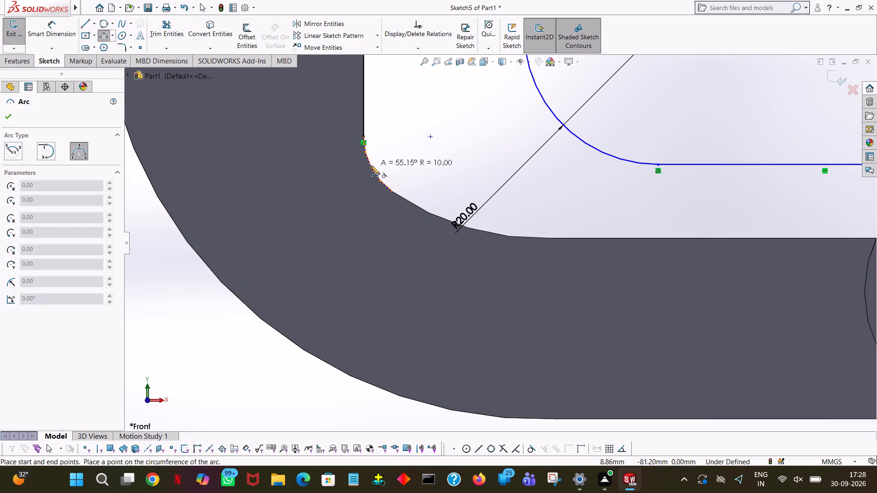
{"action": "left_click", "coordinate": [371, 169]}
{"action": "right_click", "coordinate": [371, 169]}
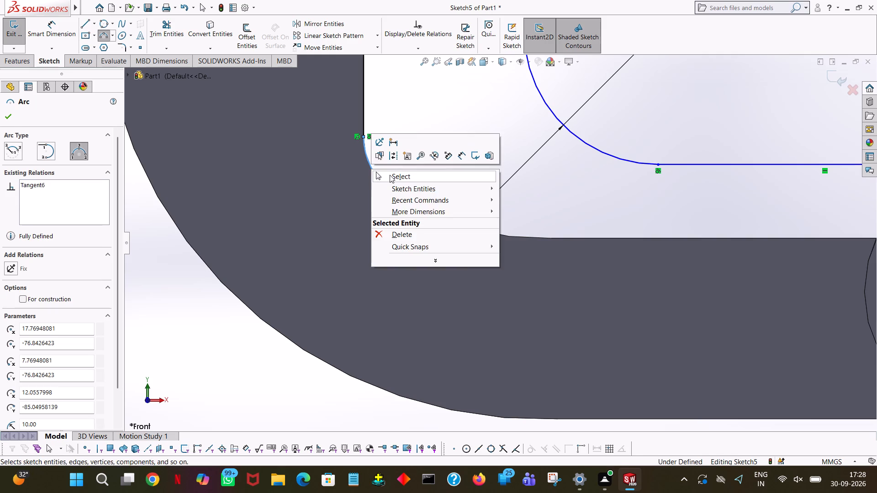
{"action": "left_click", "coordinate": [390, 175]}
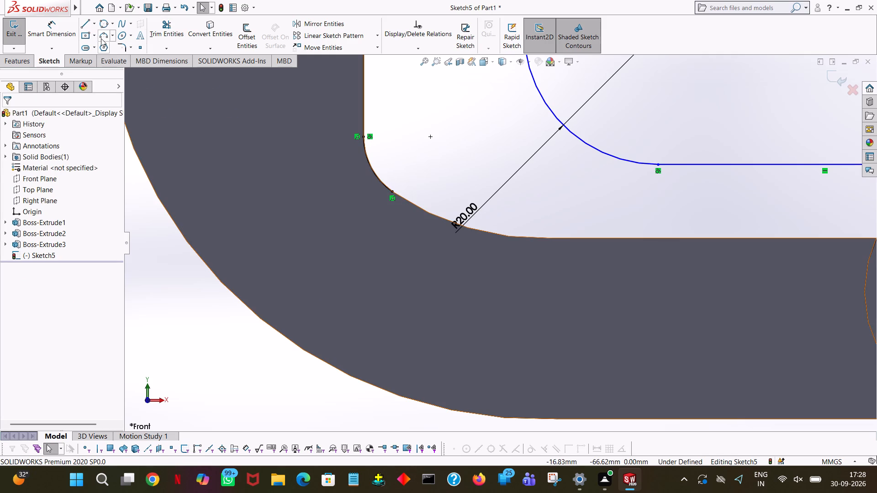
Sketch a three-point arc of 39 mm radius from the small arc's end along the arm's larger inner curve to its horizontal edge.
{"action": "left_click", "coordinate": [101, 35]}
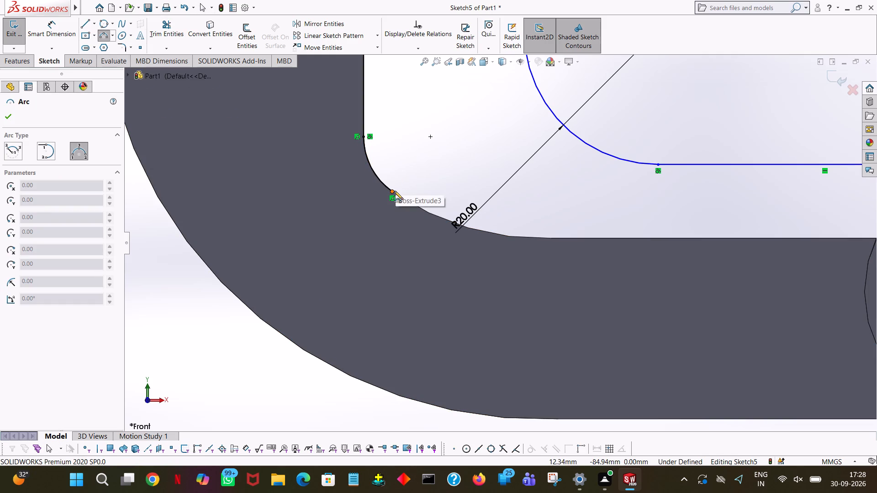
{"action": "left_click", "coordinate": [394, 191]}
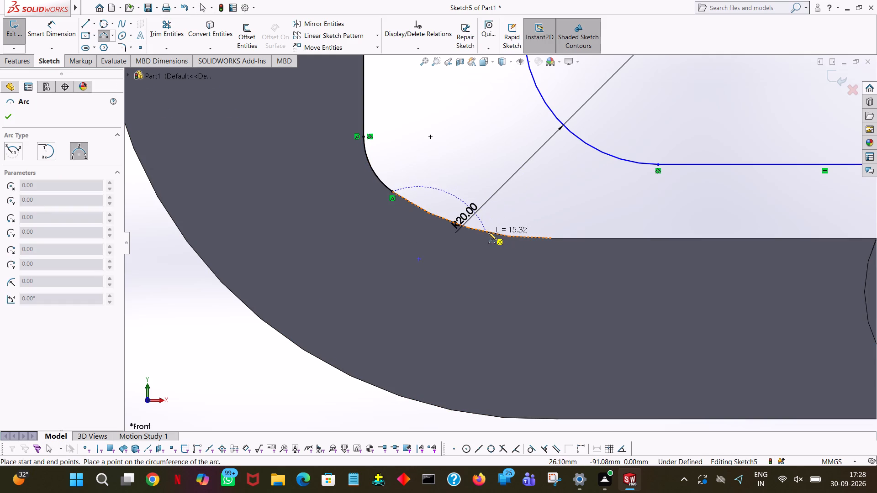
{"action": "left_click", "coordinate": [551, 238]}
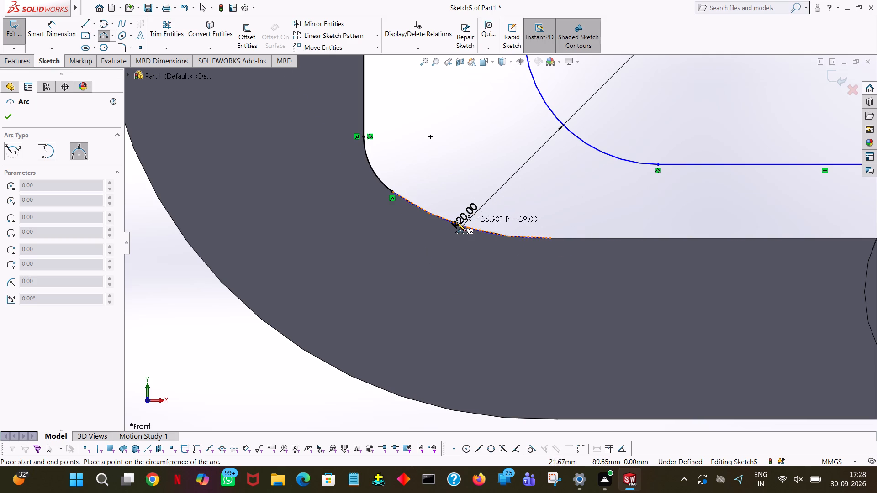
{"action": "left_click", "coordinate": [457, 222]}
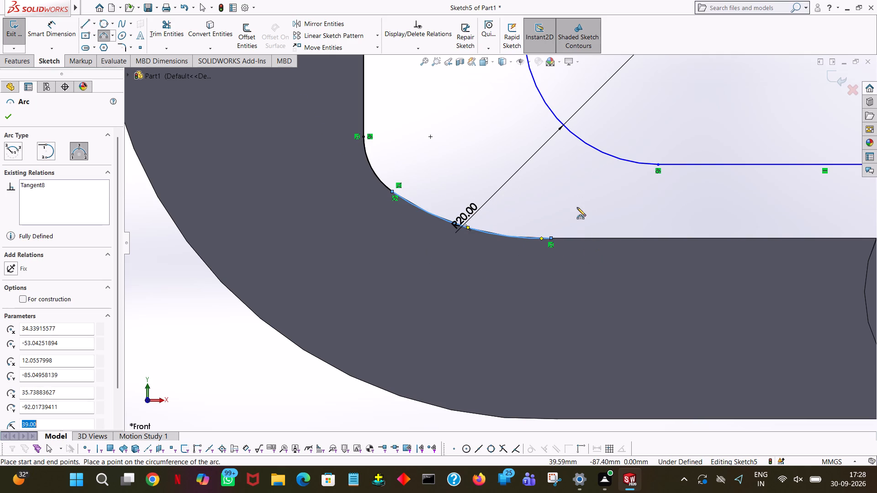
{"action": "left_click", "coordinate": [12, 116]}
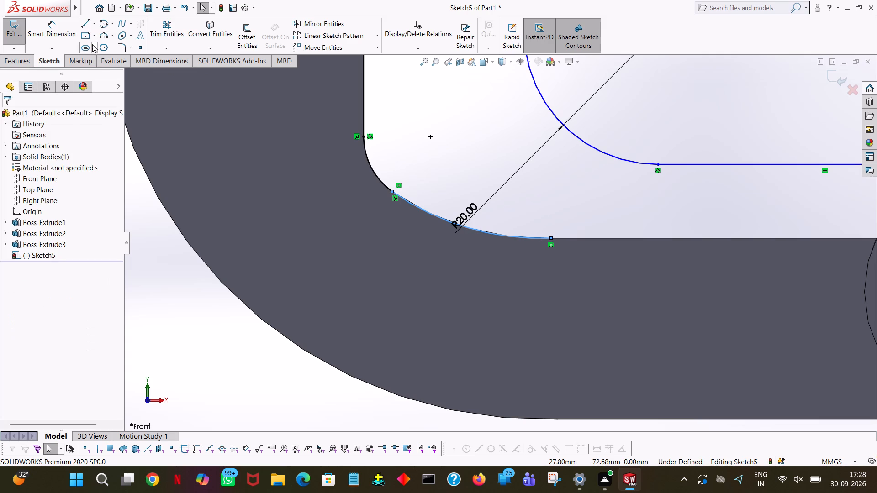
Sketch a horizontal line about 48.5 mm long along the arm's inner edge, from the larger arc's end to the small cylinder.
{"action": "left_click", "coordinate": [102, 36]}
{"action": "scroll", "coordinate": [605, 242], "scroll_direction": "down", "scroll_amount": 2, "text": "ctrl"}
{"action": "scroll", "coordinate": [606, 244], "scroll_direction": "up", "scroll_amount": 2, "text": "ctrl"}
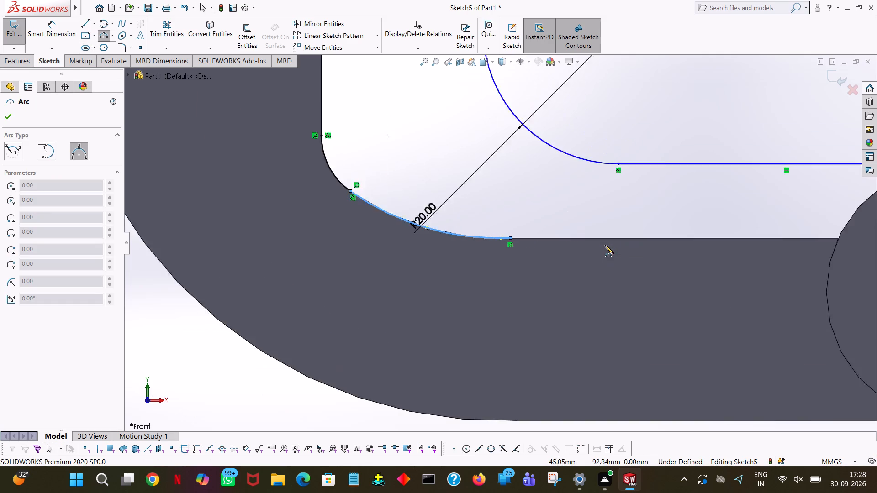
{"action": "scroll", "coordinate": [605, 245], "scroll_direction": "up", "scroll_amount": 7, "text": "ctrl"}
{"action": "left_click", "coordinate": [85, 20]}
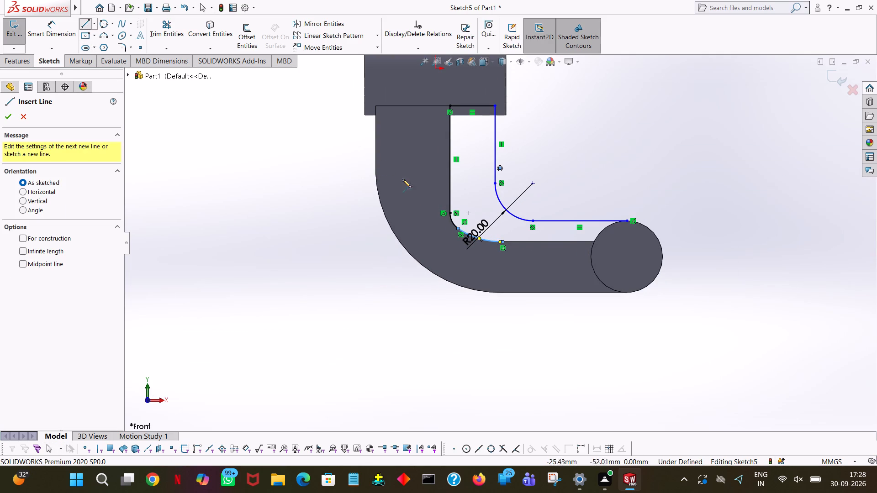
{"action": "scroll", "coordinate": [507, 245], "scroll_direction": "down", "scroll_amount": 7, "text": "ctrl"}
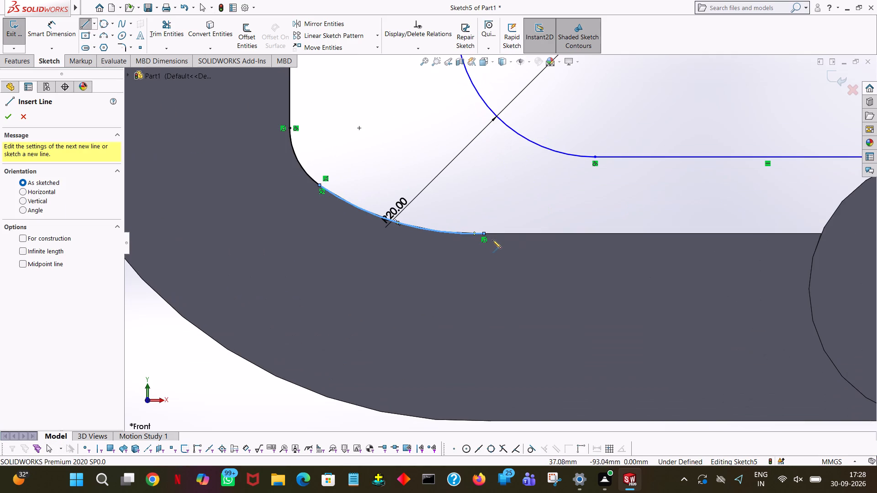
{"action": "left_click", "coordinate": [483, 232]}
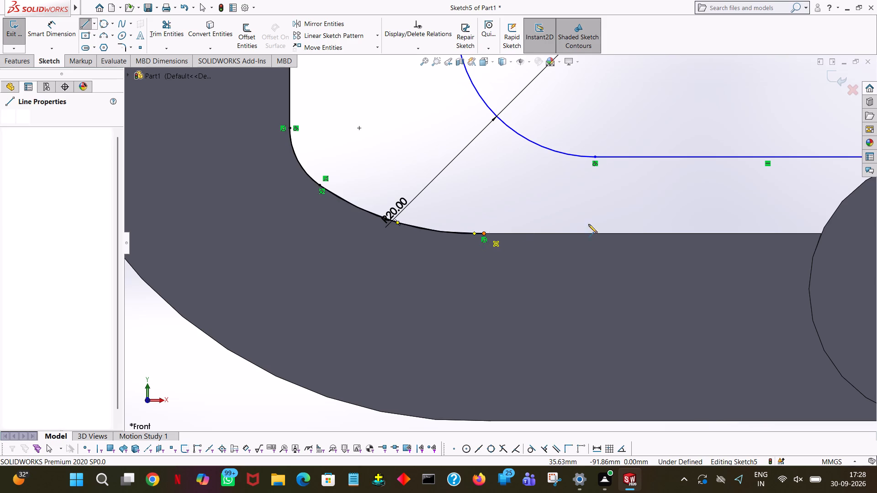
{"action": "left_click", "coordinate": [820, 234]}
{"action": "scroll", "coordinate": [820, 234], "scroll_direction": "down", "scroll_amount": 1, "text": "ctrl"}
{"action": "scroll", "coordinate": [820, 234], "scroll_direction": "up", "scroll_amount": 7, "text": "ctrl"}
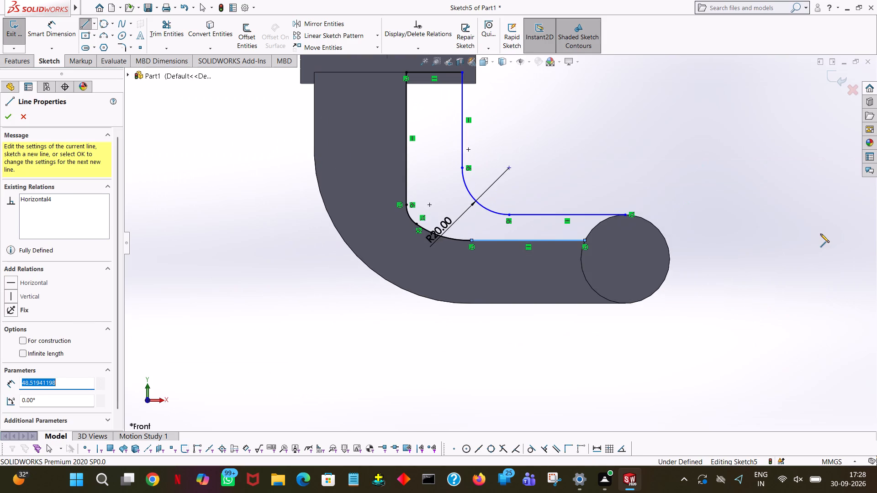
{"action": "right_click", "coordinate": [604, 213]}
{"action": "left_click", "coordinate": [625, 225]}
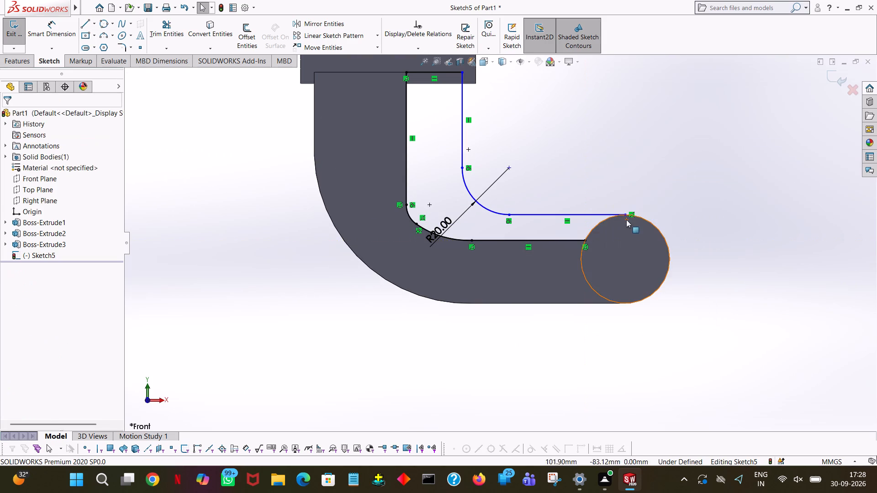
Close the profile with a three-point arc of 19 mm radius along the small cylinder, joining the two horizontal lines' ends.
{"action": "scroll", "coordinate": [609, 224], "scroll_direction": "down", "scroll_amount": 4, "text": "ctrl"}
{"action": "left_click", "coordinate": [102, 37]}
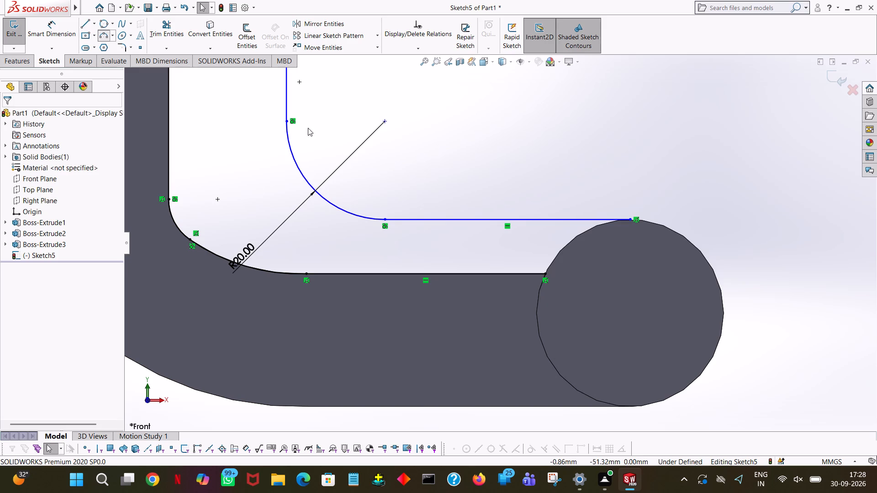
{"action": "left_click", "coordinate": [546, 275]}
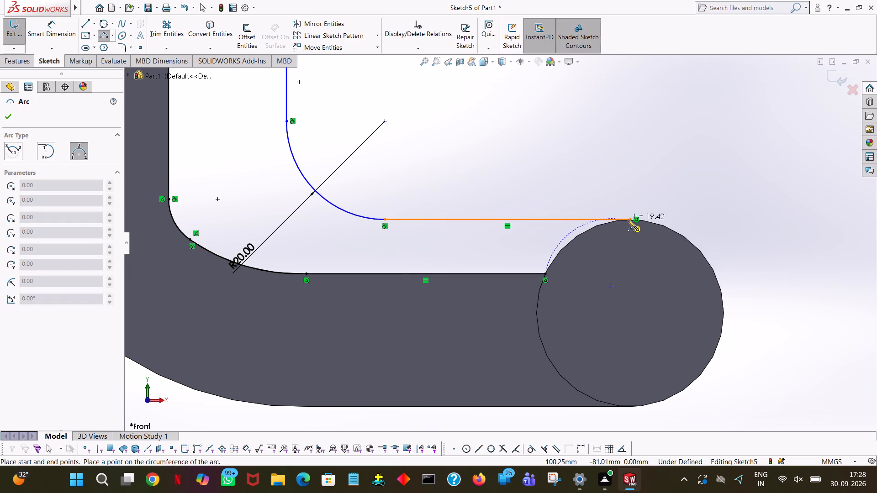
{"action": "left_click", "coordinate": [630, 220]}
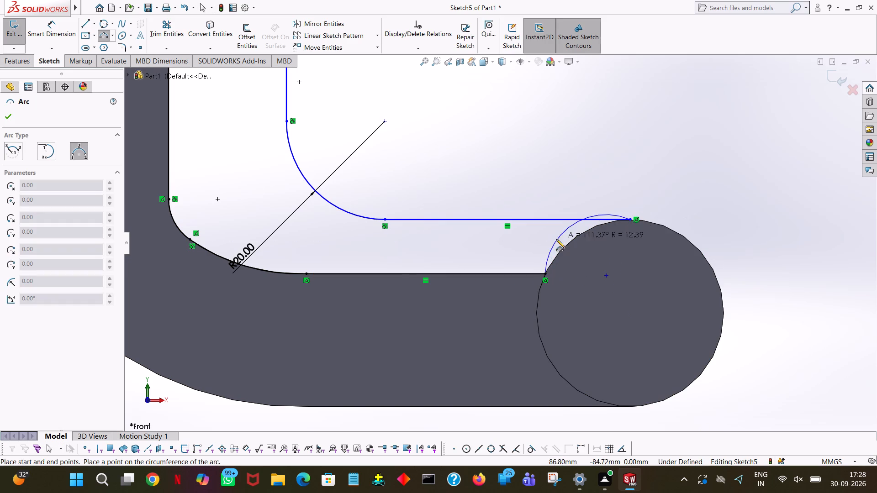
{"action": "left_click", "coordinate": [572, 241]}
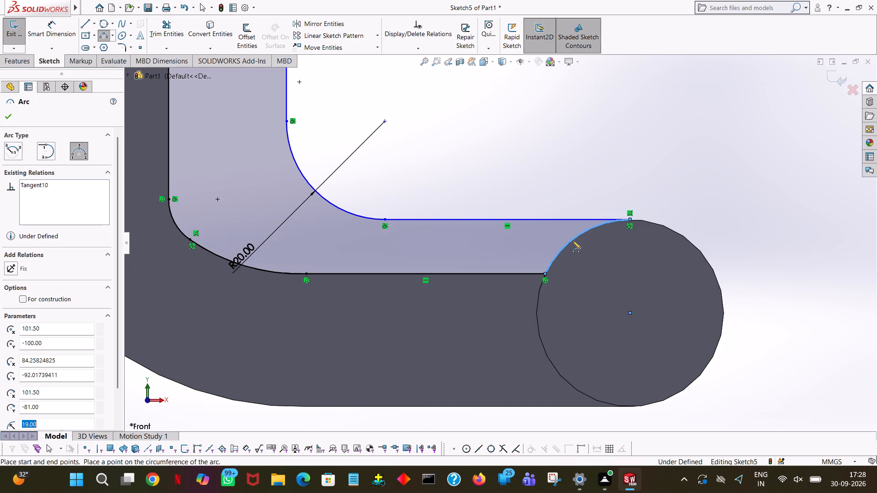
{"action": "right_click", "coordinate": [572, 241]}
{"action": "left_click", "coordinate": [609, 246]}
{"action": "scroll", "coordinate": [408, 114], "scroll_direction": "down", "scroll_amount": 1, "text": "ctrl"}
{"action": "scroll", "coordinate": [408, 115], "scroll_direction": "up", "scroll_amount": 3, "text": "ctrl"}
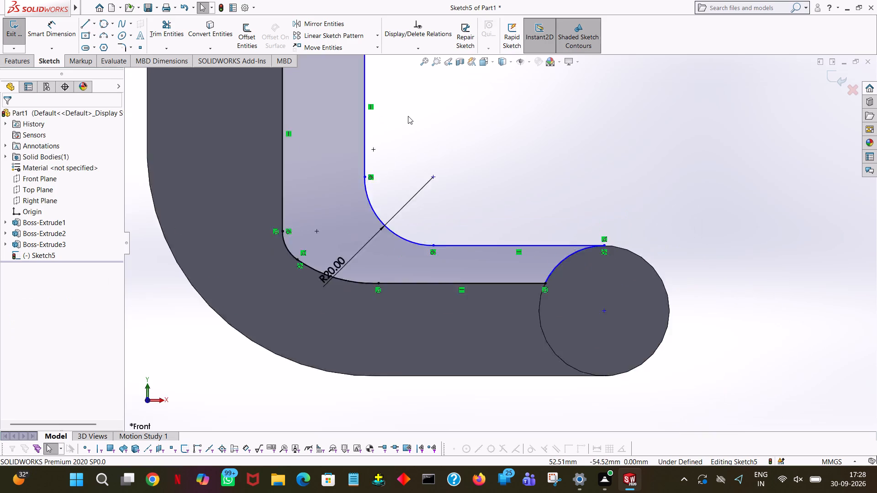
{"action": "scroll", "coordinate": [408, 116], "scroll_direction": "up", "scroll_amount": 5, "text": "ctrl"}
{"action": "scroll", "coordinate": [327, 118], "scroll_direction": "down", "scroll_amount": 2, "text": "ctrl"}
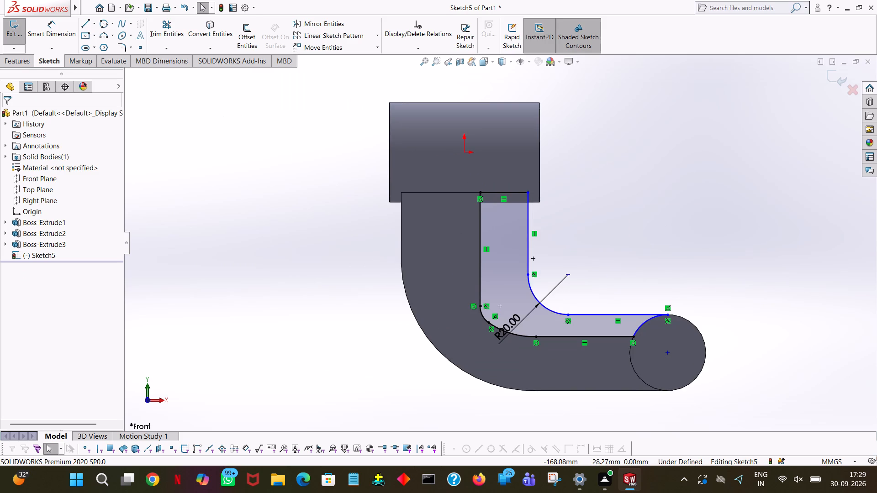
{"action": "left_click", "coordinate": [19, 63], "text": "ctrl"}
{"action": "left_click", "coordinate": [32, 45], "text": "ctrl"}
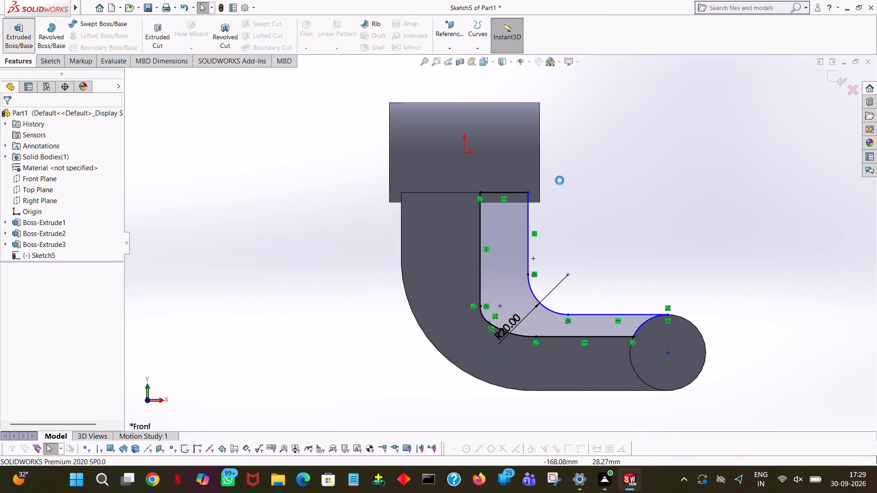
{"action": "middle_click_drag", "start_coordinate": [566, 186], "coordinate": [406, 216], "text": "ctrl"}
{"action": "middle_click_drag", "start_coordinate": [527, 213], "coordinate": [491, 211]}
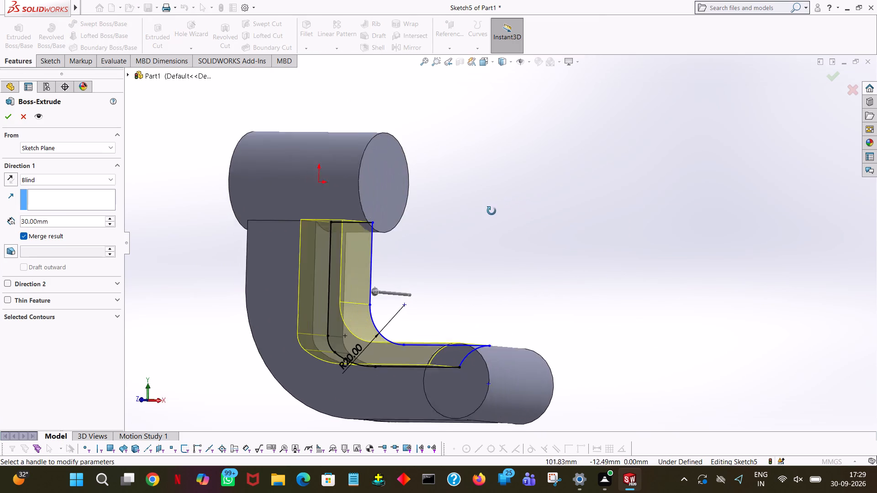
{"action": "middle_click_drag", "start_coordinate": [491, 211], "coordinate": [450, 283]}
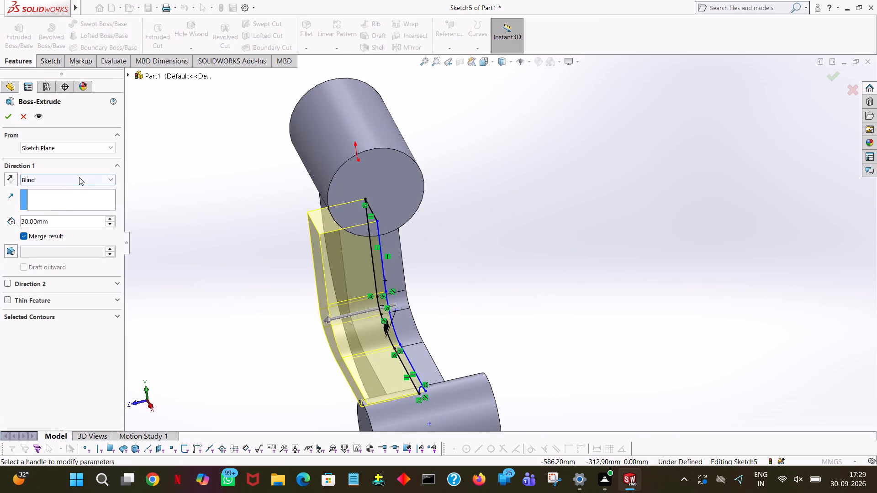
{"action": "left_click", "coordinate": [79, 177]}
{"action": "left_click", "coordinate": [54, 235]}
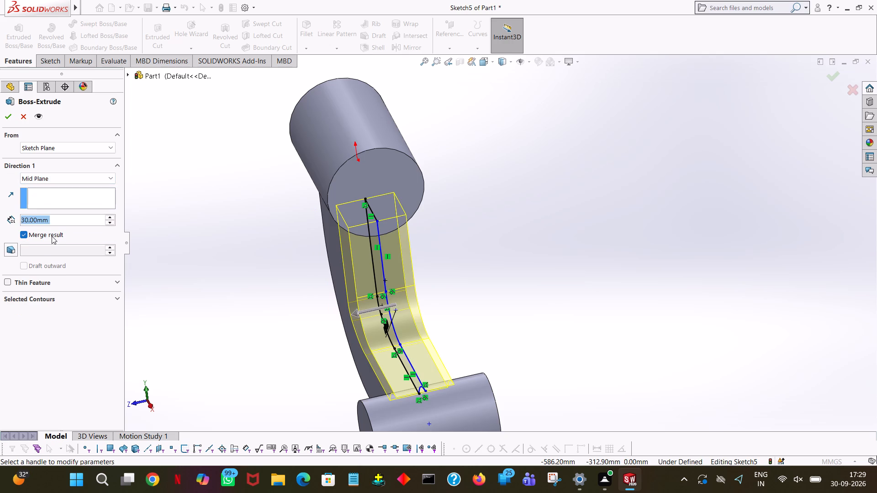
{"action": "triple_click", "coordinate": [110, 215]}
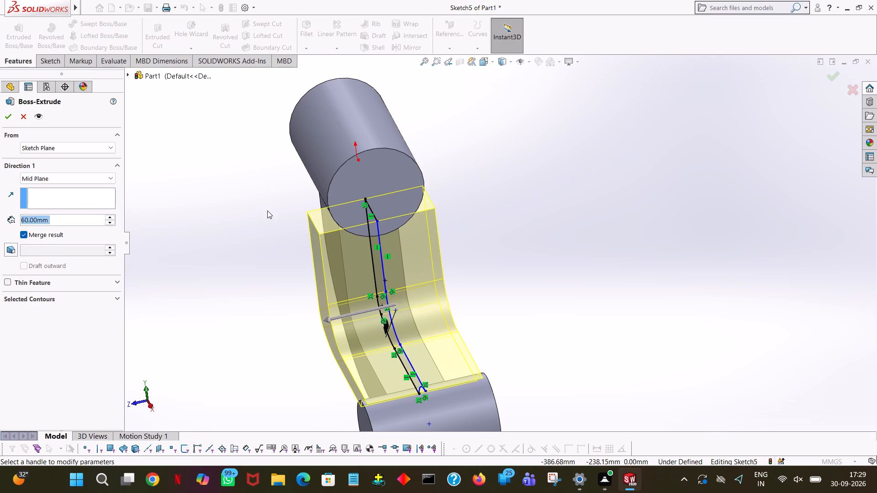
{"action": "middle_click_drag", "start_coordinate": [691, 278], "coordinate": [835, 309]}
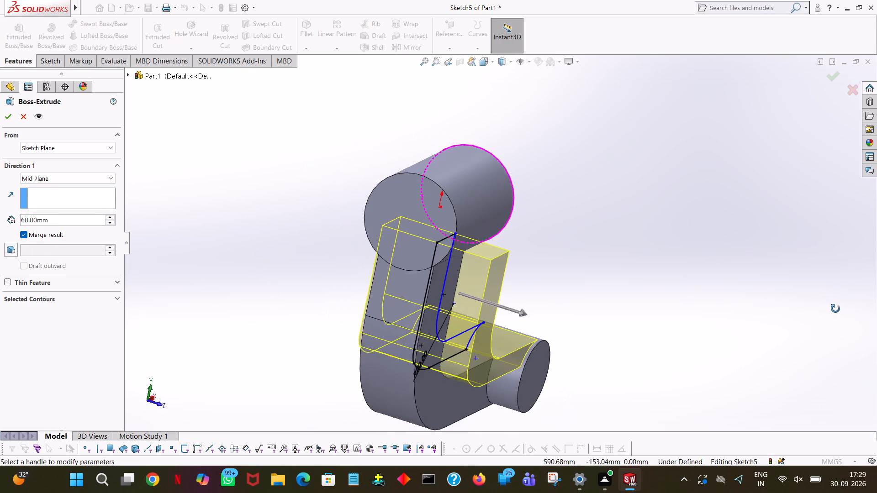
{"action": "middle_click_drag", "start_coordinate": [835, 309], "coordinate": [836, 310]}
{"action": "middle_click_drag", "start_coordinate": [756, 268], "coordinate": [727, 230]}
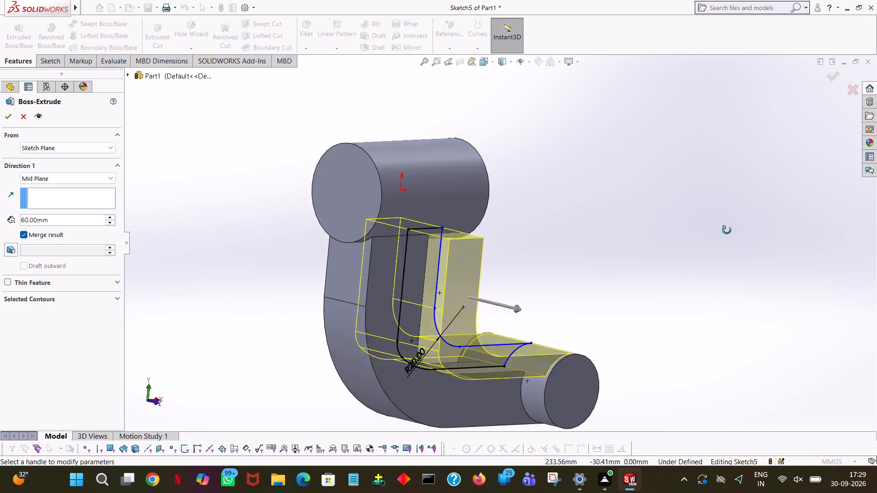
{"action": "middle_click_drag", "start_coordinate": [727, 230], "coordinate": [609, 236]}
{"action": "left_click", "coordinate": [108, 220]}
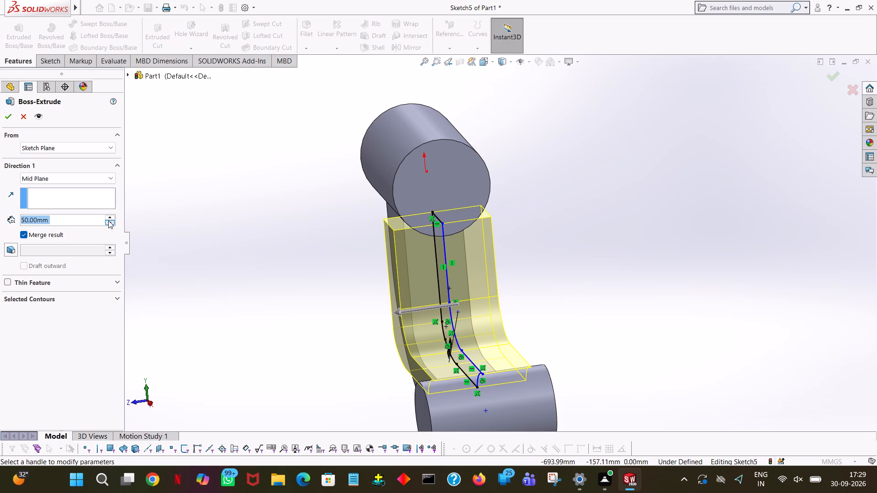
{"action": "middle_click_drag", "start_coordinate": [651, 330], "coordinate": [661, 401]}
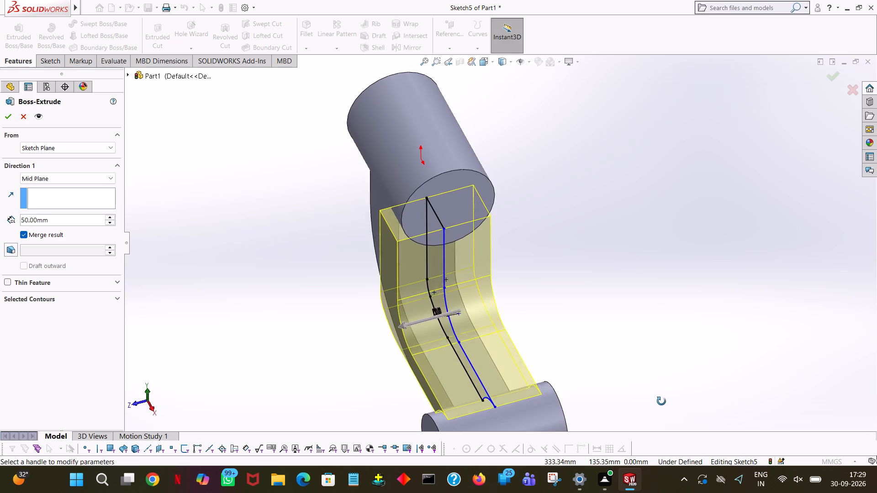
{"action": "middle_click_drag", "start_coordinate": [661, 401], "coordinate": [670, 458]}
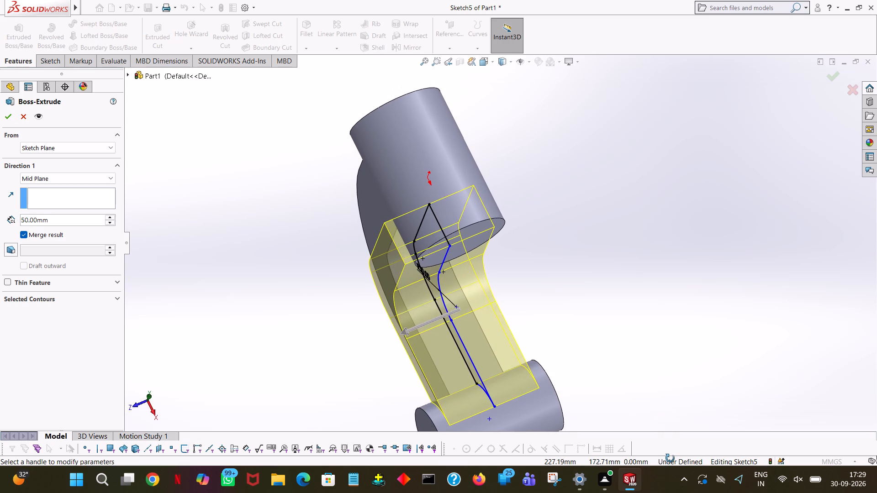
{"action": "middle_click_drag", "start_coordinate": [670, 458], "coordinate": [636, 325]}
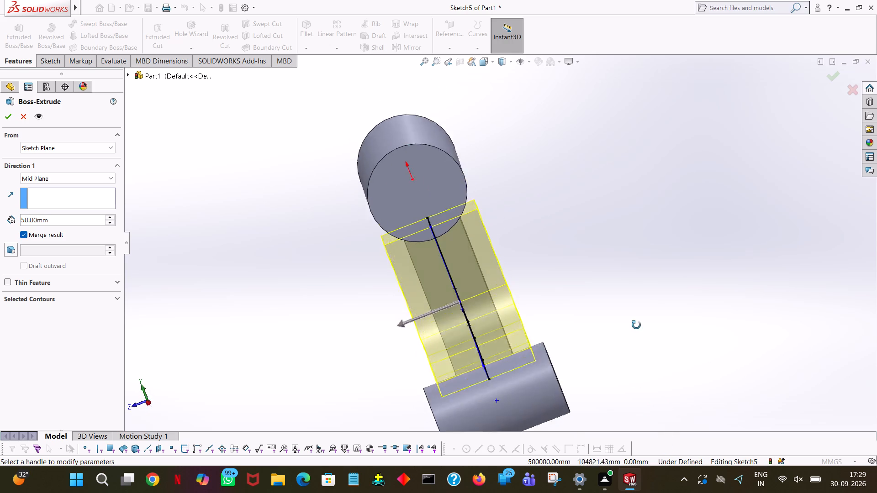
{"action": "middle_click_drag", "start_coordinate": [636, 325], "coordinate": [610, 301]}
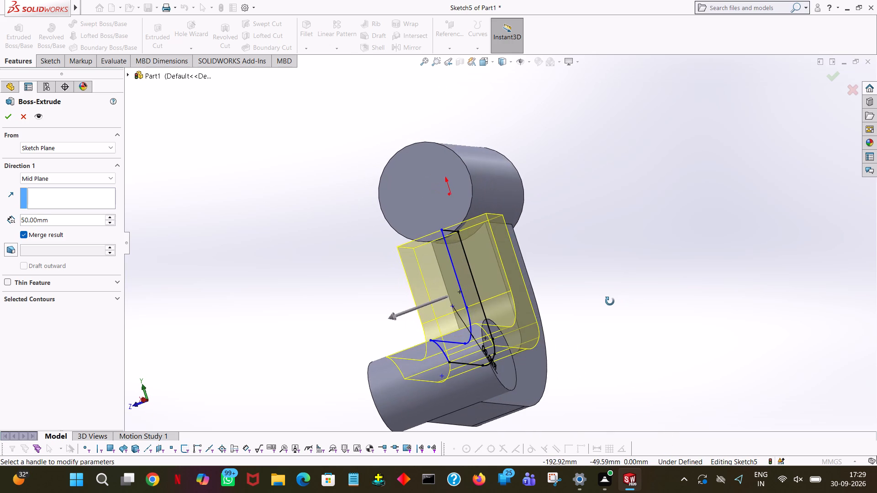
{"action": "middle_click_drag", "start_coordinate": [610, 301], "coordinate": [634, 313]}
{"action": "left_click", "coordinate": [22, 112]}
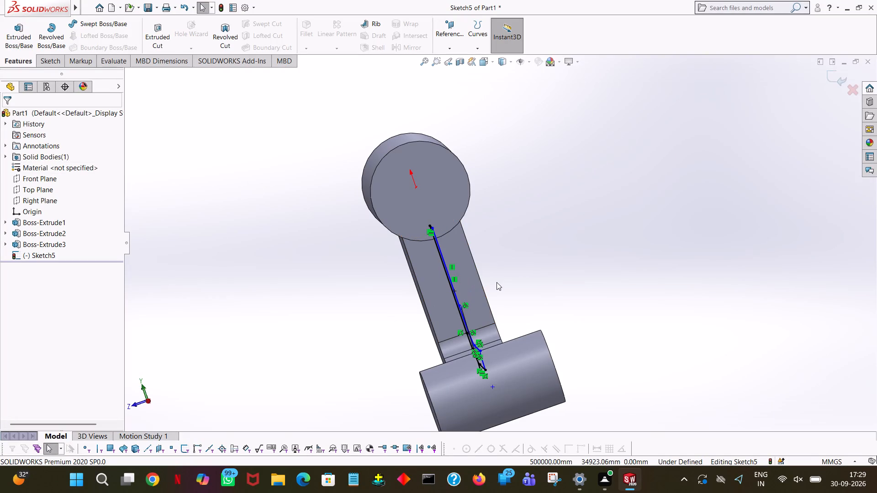
Extend the profile into the large cylinder with three lines from its upper corners, 20 mm high and about 24 mm wide.
{"action": "key", "text": "space"}
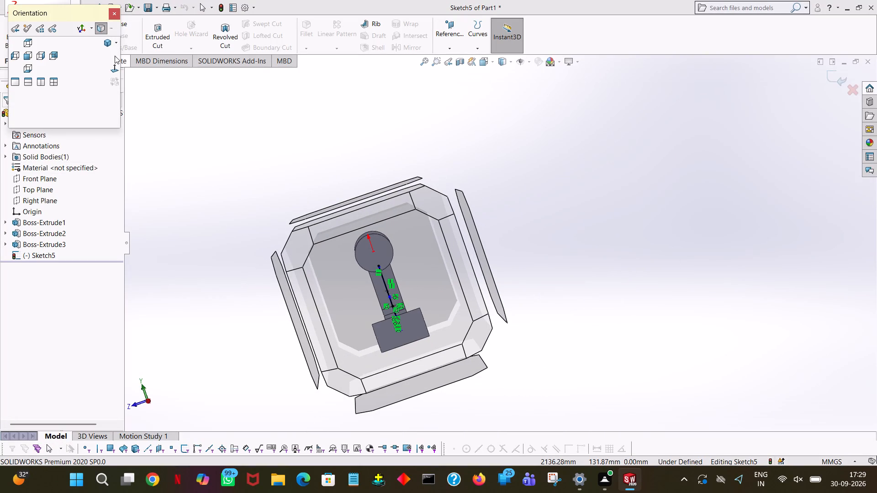
{"action": "left_click", "coordinate": [116, 70]}
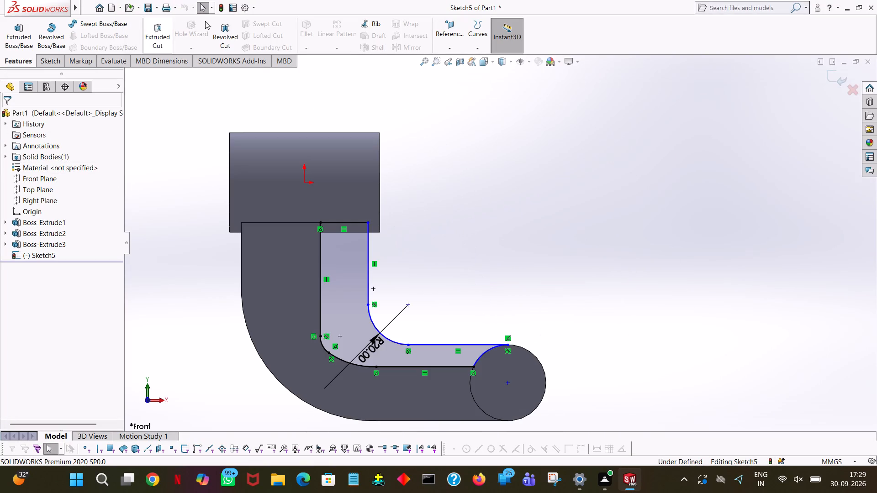
{"action": "left_click", "coordinate": [46, 59]}
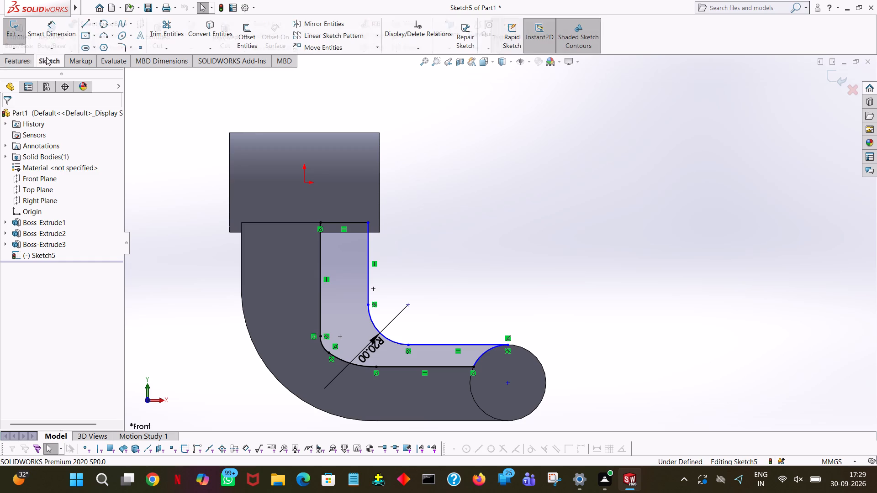
{"action": "left_click", "coordinate": [83, 27]}
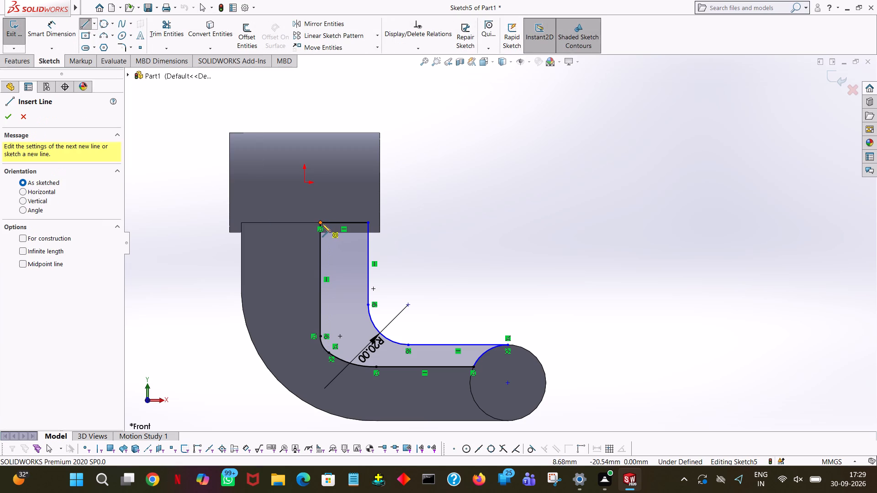
{"action": "left_click", "coordinate": [322, 223]}
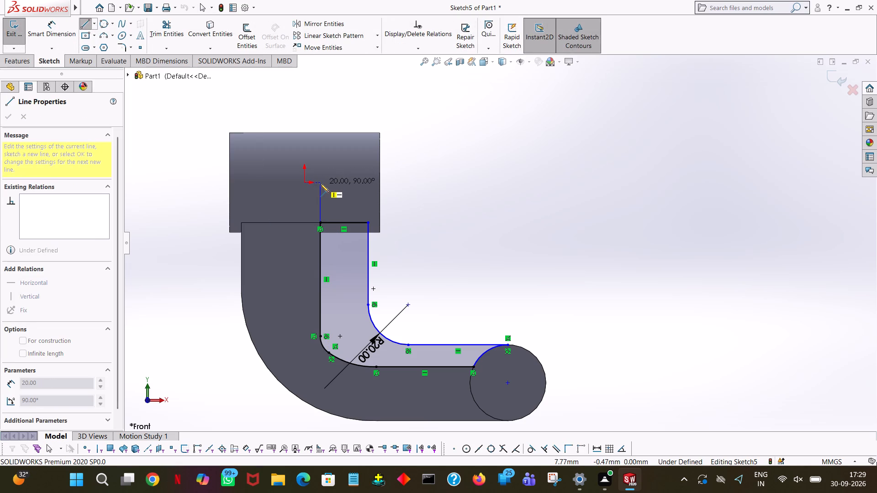
{"action": "left_click", "coordinate": [320, 184]}
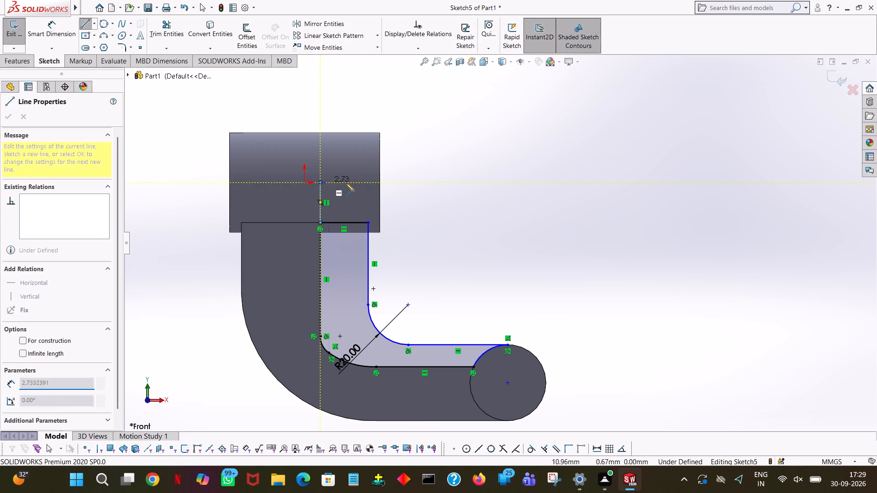
{"action": "left_click", "coordinate": [370, 184]}
{"action": "left_click", "coordinate": [370, 222]}
{"action": "right_click", "coordinate": [370, 222]}
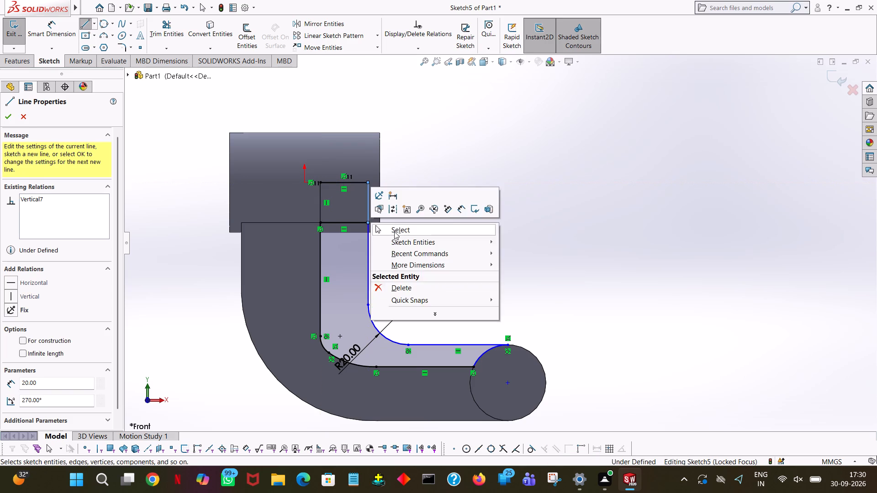
{"action": "left_click", "coordinate": [395, 231]}
Trim away the horizontal line separating the added rectangle from the rest of the profile.
{"action": "left_click", "coordinate": [167, 27]}
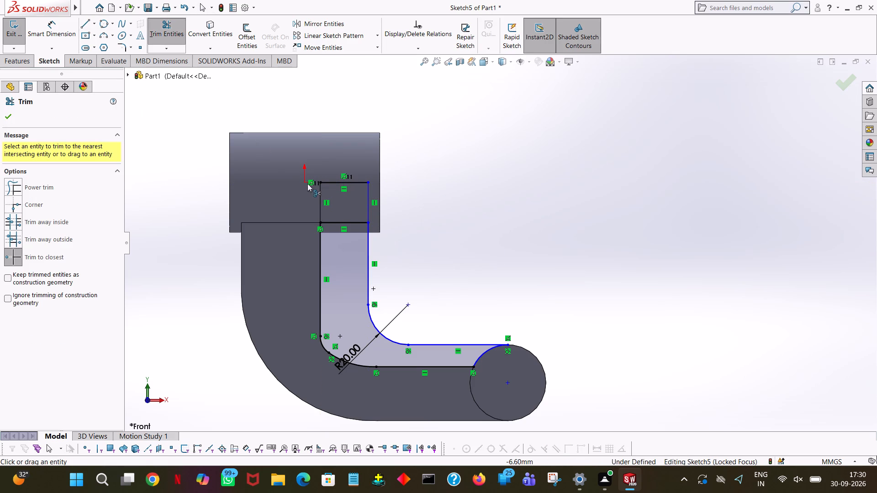
{"action": "left_click", "coordinate": [351, 221]}
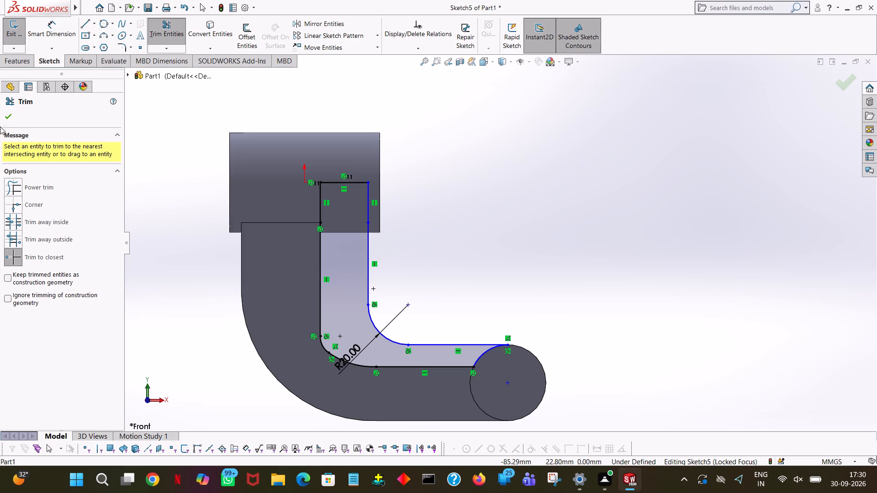
{"action": "left_click", "coordinate": [14, 121]}
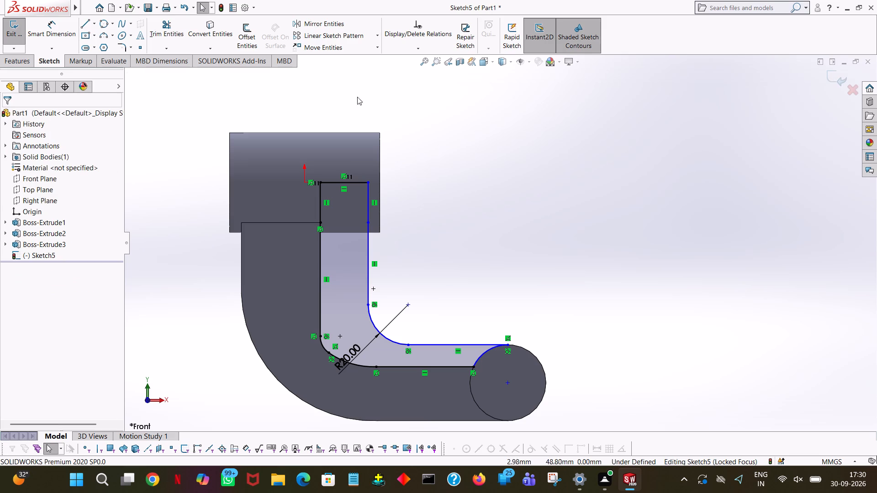
Extrude the closed inner-side profile 50 mm from the mid plane, merged with the existing body.
{"action": "left_click", "coordinate": [24, 62]}
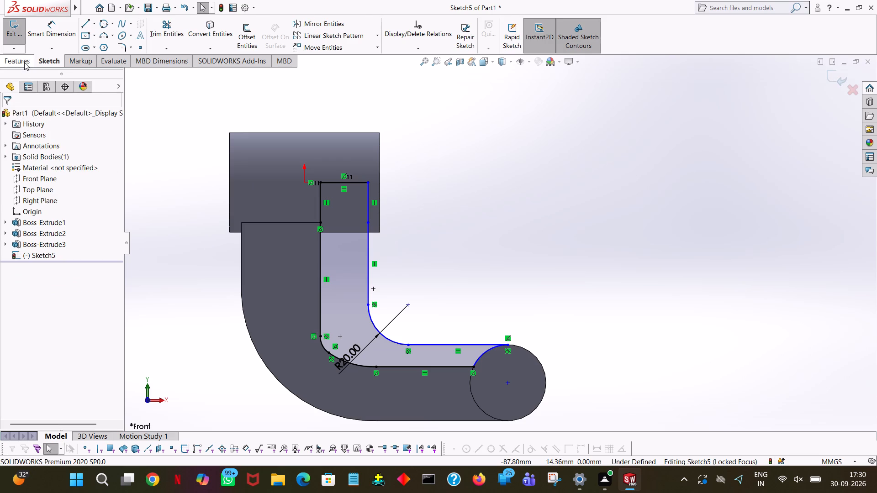
{"action": "left_click", "coordinate": [21, 44]}
{"action": "middle_click_drag", "start_coordinate": [566, 214], "coordinate": [481, 238]}
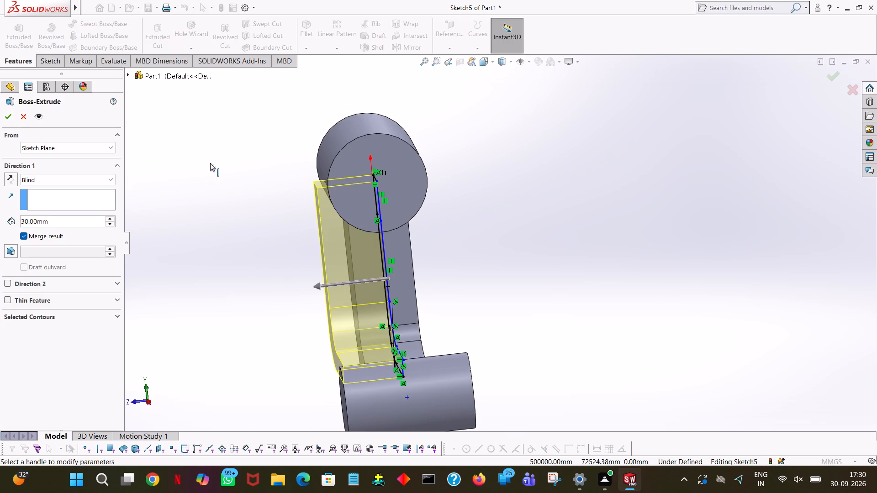
{"action": "left_click", "coordinate": [55, 182]}
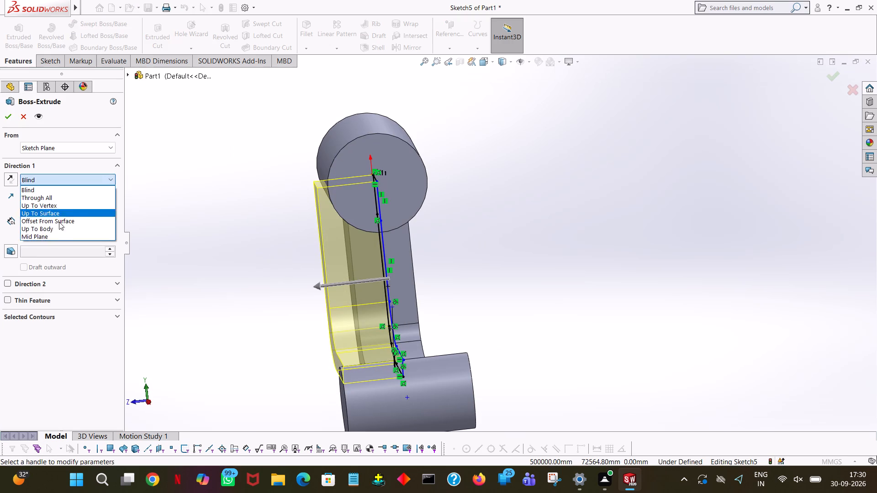
{"action": "left_click", "coordinate": [57, 237]}
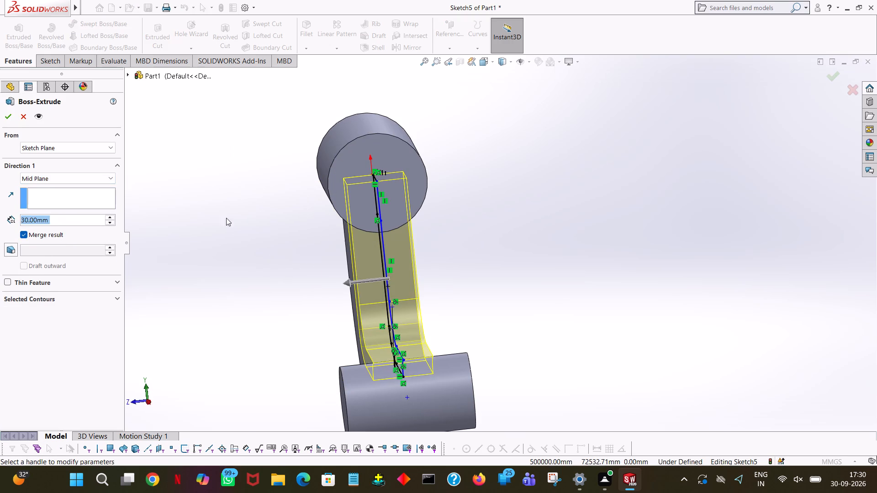
{"action": "left_click", "coordinate": [112, 217]}
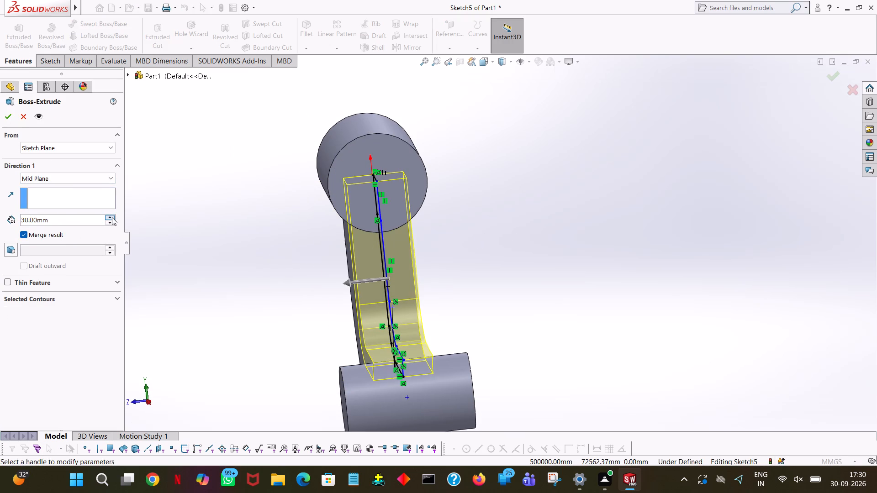
{"action": "middle_click_drag", "start_coordinate": [175, 199], "coordinate": [173, 243]}
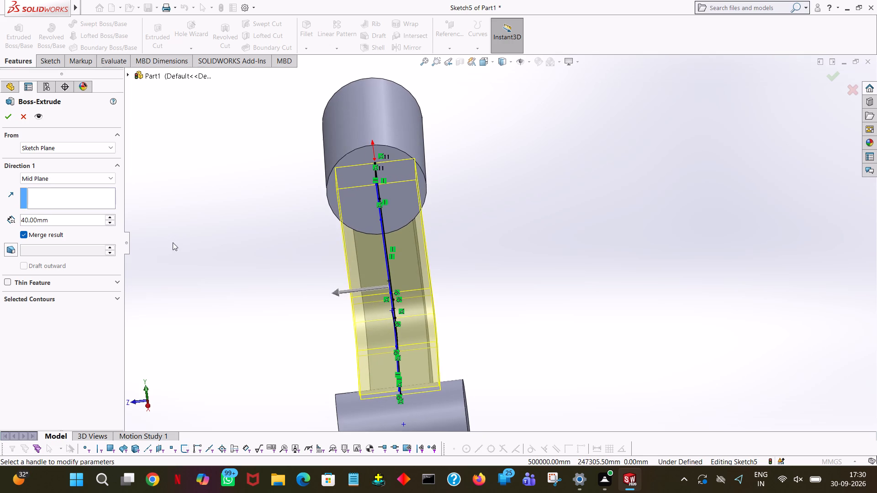
{"action": "left_click", "coordinate": [111, 215]}
{"action": "middle_click_drag", "start_coordinate": [166, 214], "coordinate": [166, 146]}
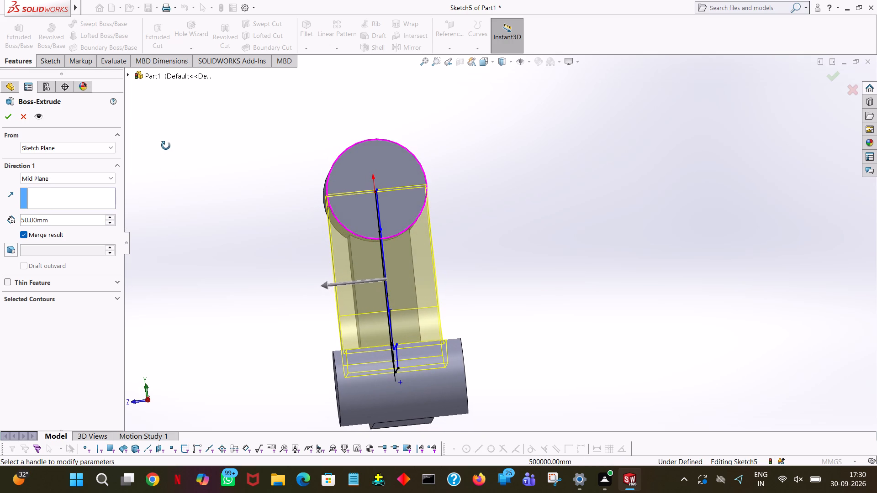
{"action": "middle_click_drag", "start_coordinate": [166, 146], "coordinate": [164, 151]}
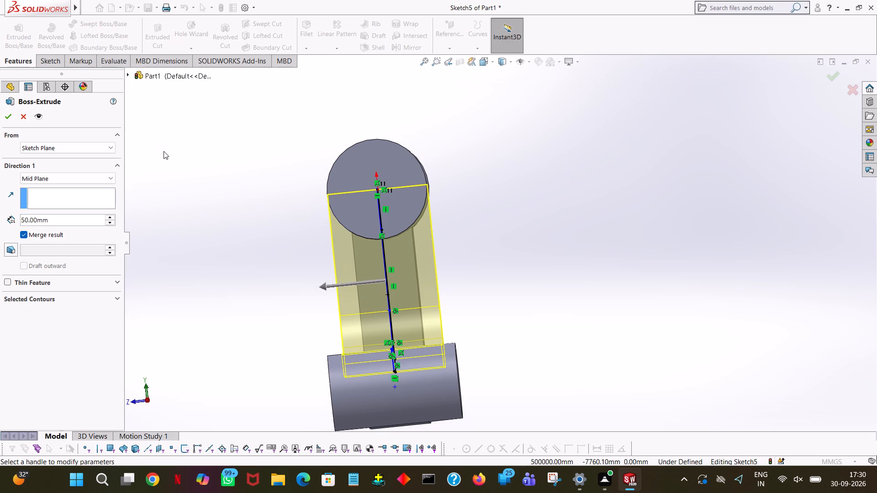
{"action": "left_click", "coordinate": [6, 117]}
{"action": "left_click", "coordinate": [208, 215]}
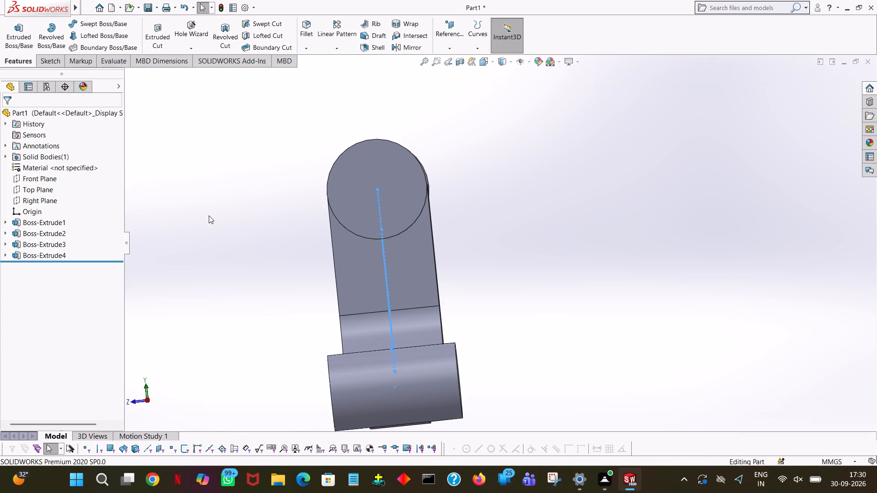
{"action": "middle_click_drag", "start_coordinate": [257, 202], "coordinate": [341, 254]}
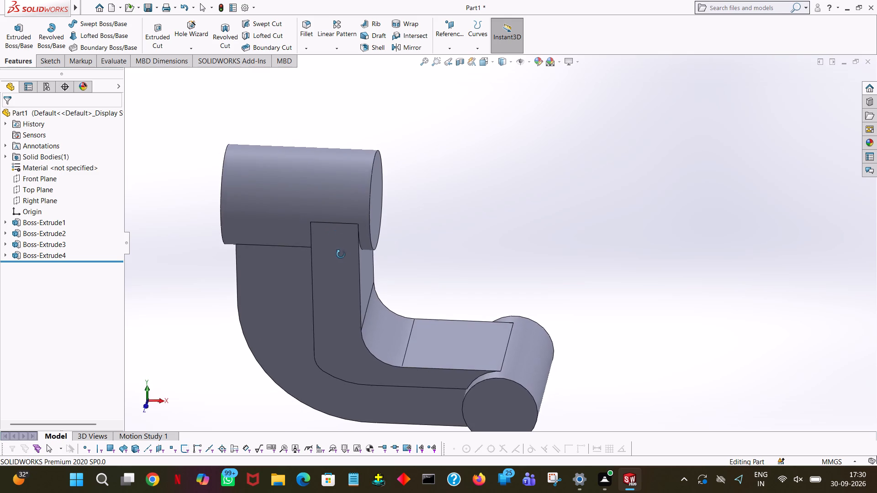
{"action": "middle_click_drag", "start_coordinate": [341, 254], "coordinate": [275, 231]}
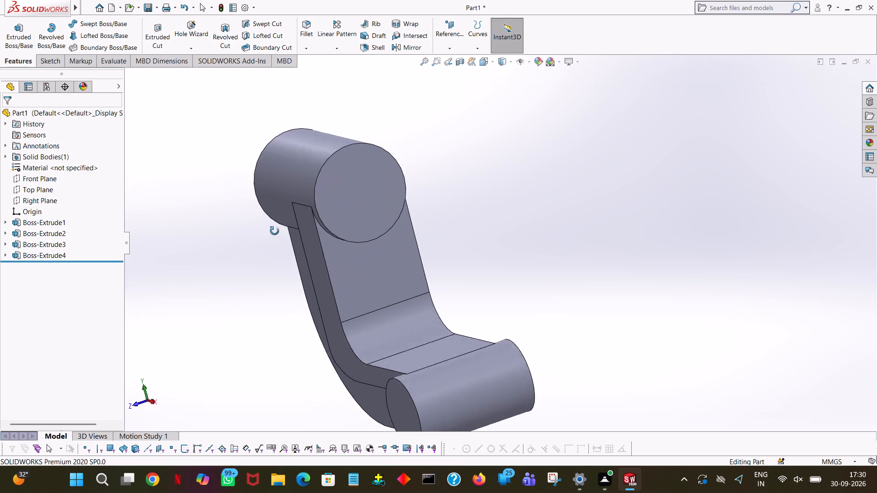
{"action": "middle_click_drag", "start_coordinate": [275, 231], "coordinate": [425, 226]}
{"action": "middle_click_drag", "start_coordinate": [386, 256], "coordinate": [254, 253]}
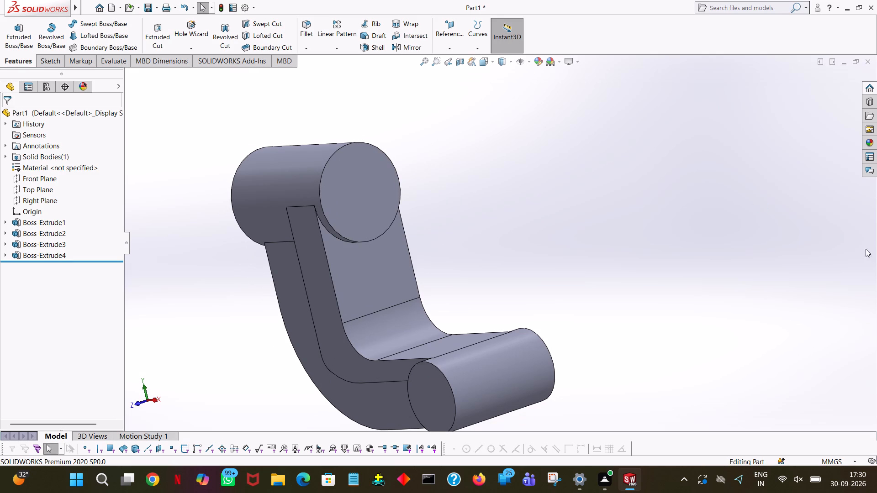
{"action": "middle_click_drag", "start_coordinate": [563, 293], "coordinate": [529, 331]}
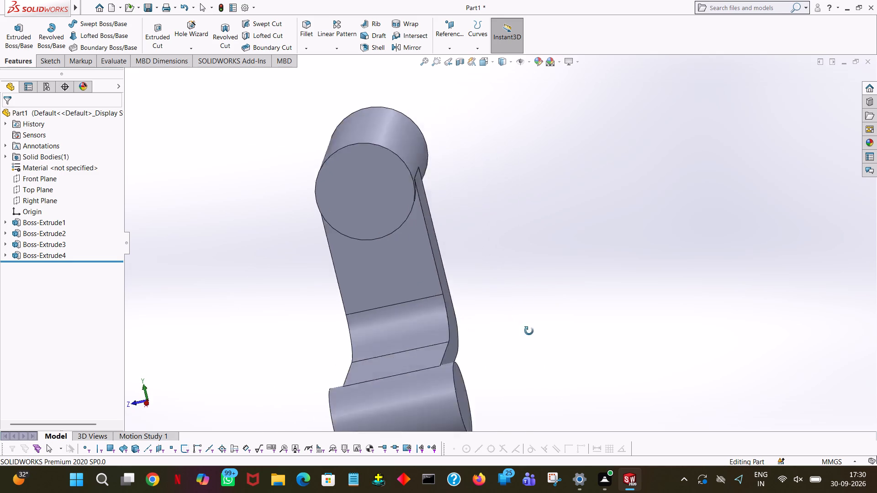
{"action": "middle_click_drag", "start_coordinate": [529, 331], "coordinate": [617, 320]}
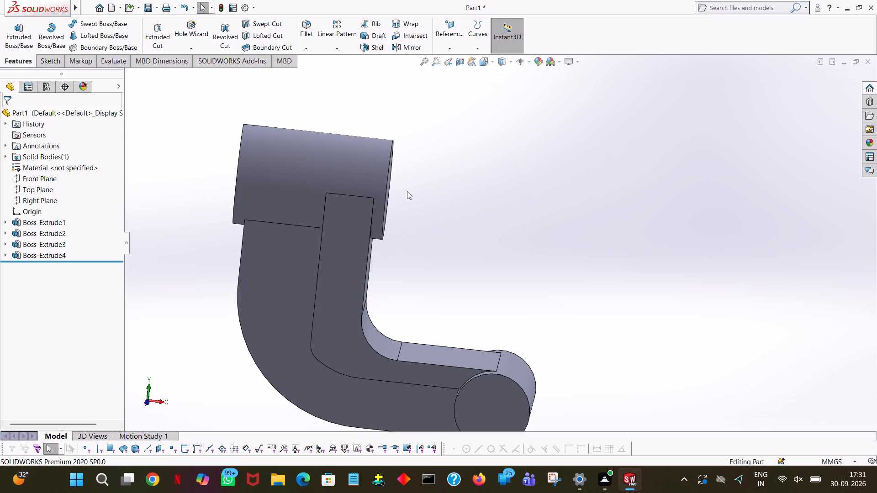
Start an extruded-cut sketch on the large cylinder's end face and draw a concentric circle of 12.5 mm radius.
{"action": "middle_click_drag", "start_coordinate": [623, 229], "coordinate": [526, 254]}
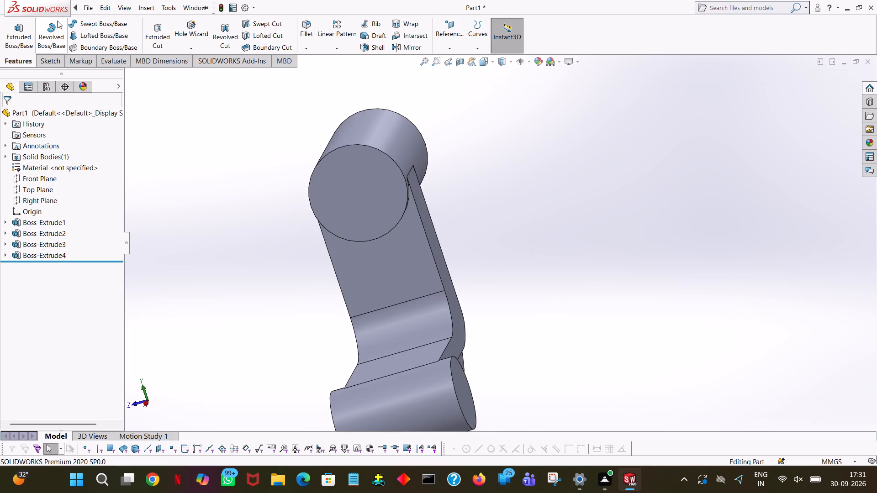
{"action": "left_click", "coordinate": [166, 33]}
{"action": "left_click", "coordinate": [338, 205]}
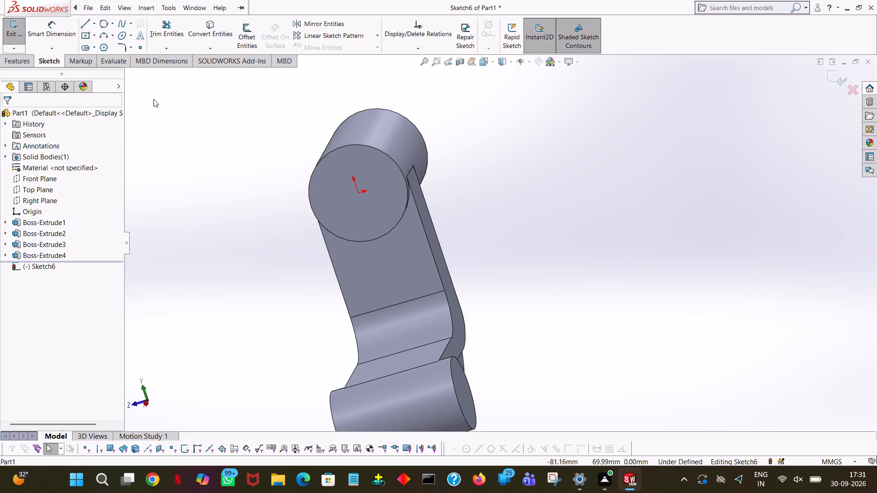
{"action": "left_click", "coordinate": [114, 23]}
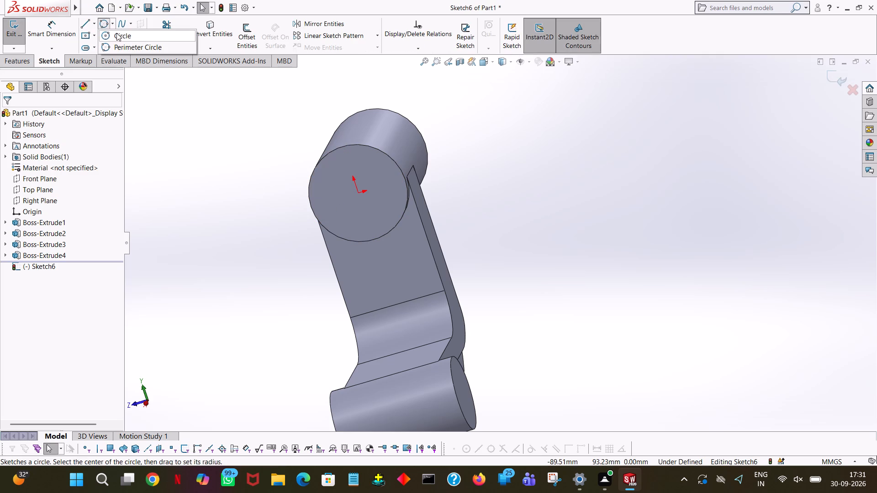
{"action": "left_click", "coordinate": [116, 33]}
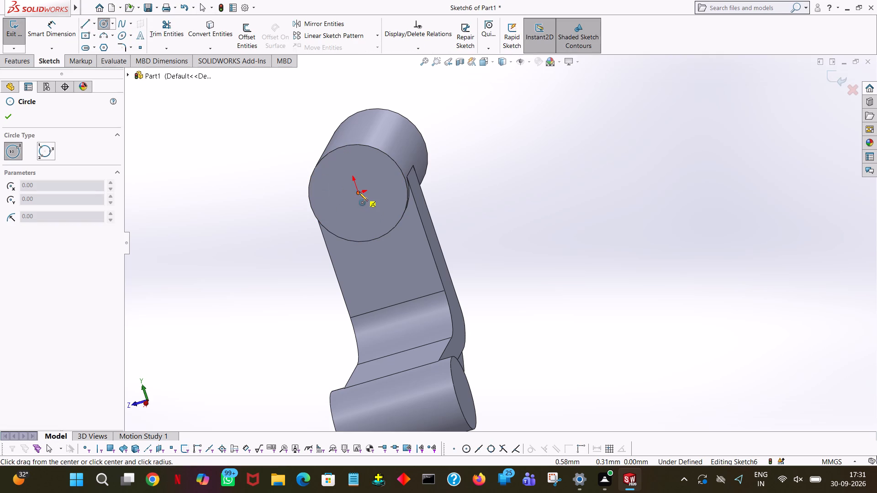
{"action": "left_click", "coordinate": [359, 192]}
{"action": "left_click", "coordinate": [353, 164]}
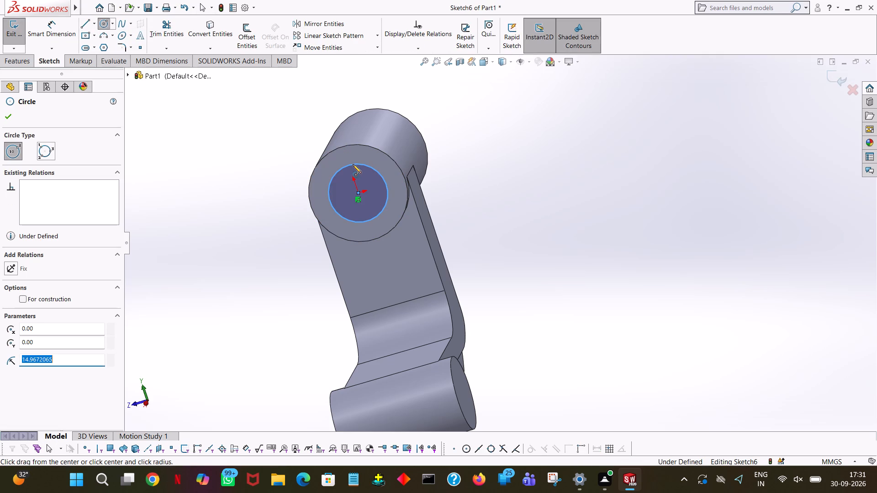
{"action": "type", "text": "258"}
{"action": "key", "text": "BackSpace"}
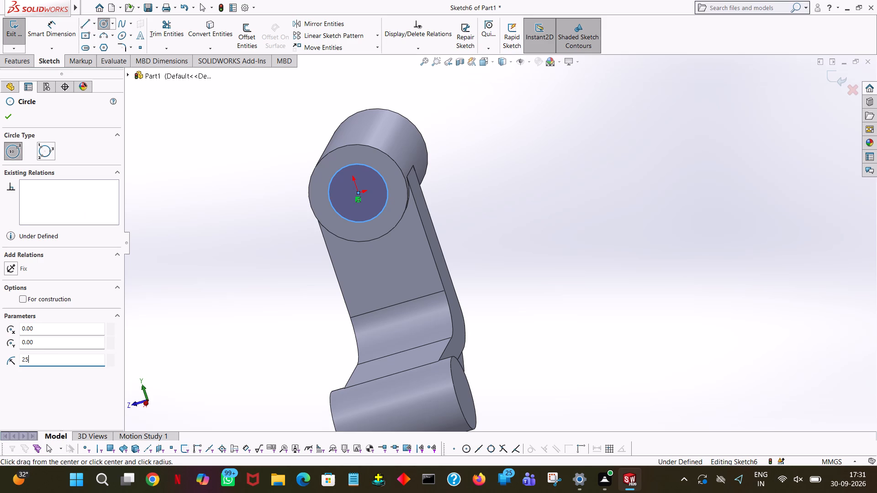
{"action": "type", "text": "/2"}
{"action": "key", "text": "Return"}
{"action": "left_click", "coordinate": [9, 123]}
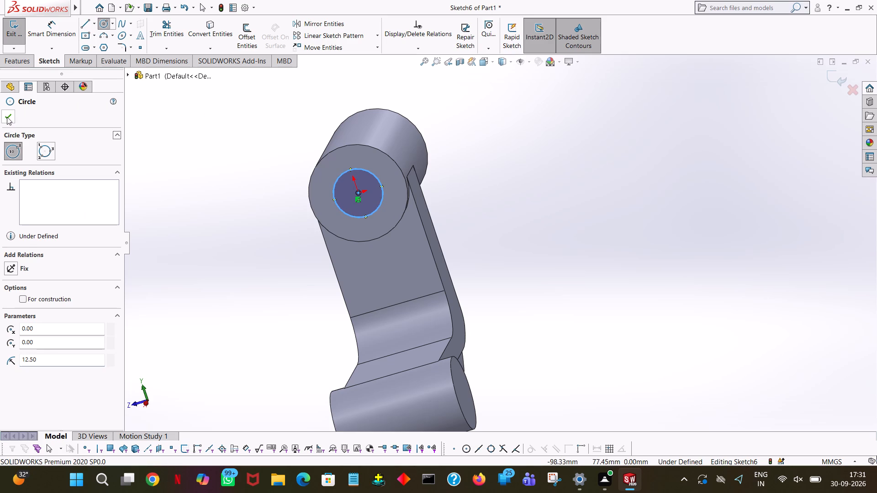
{"action": "left_click", "coordinate": [8, 120]}
Cut the circle blind to a depth of 88 mm, right through the large cylinder.
{"action": "left_click", "coordinate": [18, 61]}
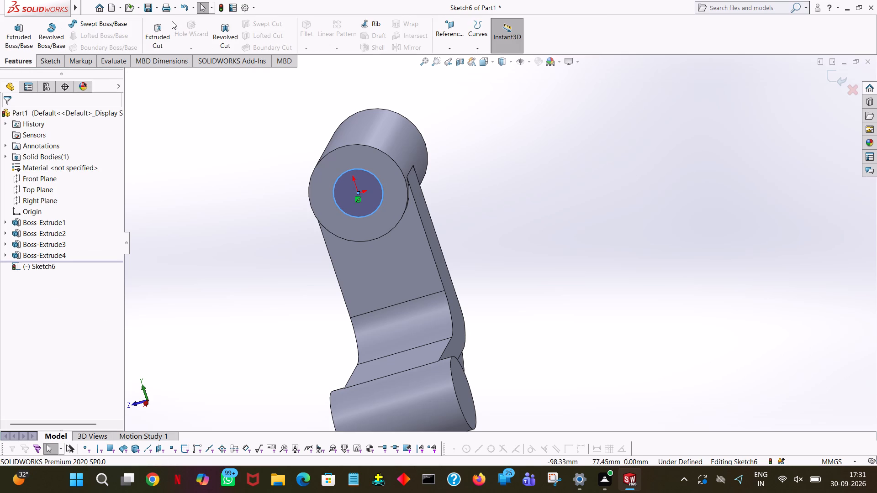
{"action": "left_click", "coordinate": [153, 32]}
{"action": "middle_click_drag", "start_coordinate": [638, 153], "coordinate": [582, 287]}
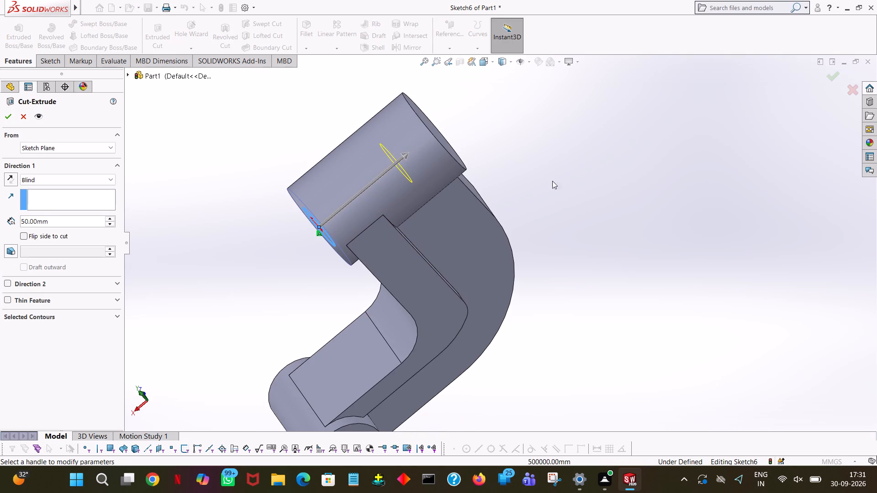
{"action": "left_click_drag", "start_coordinate": [404, 154], "coordinate": [458, 116]}
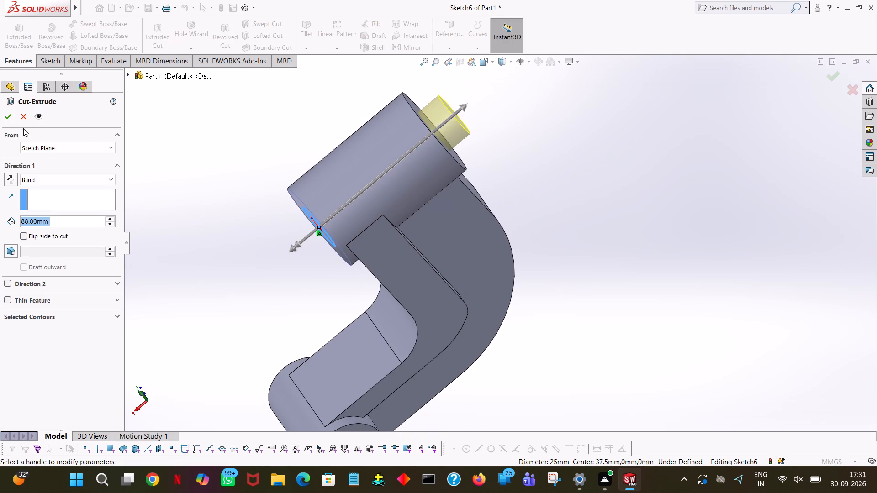
{"action": "left_click", "coordinate": [3, 120]}
{"action": "left_click", "coordinate": [627, 268]}
Start an extruded-cut sketch on the small cylinder's end face and draw a concentric circle of 8 mm radius.
{"action": "middle_click_drag", "start_coordinate": [630, 281], "coordinate": [631, 227]}
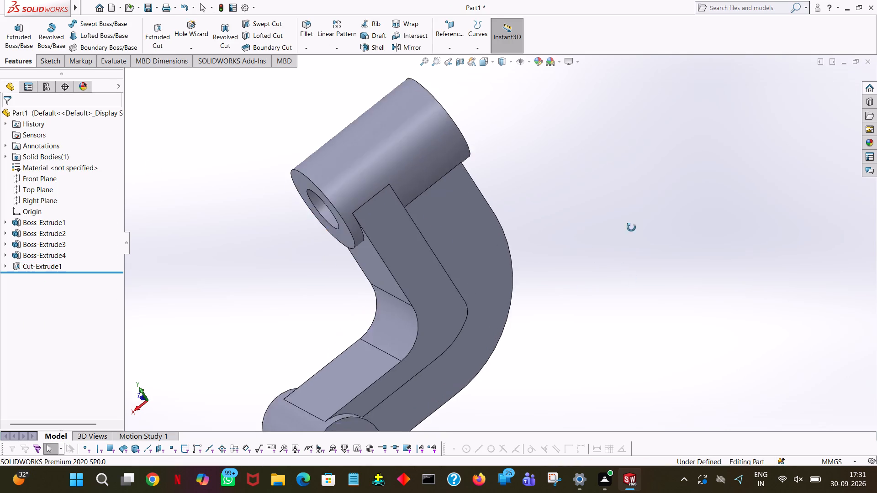
{"action": "middle_click_drag", "start_coordinate": [631, 227], "coordinate": [592, 131]}
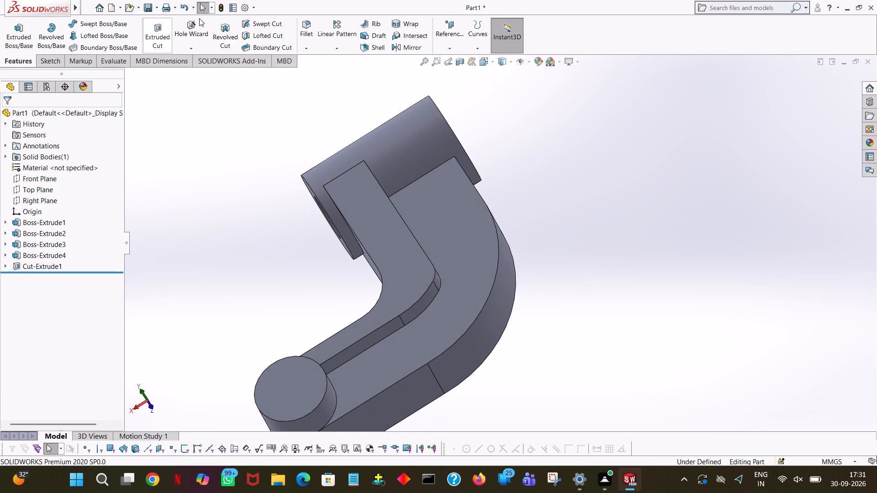
{"action": "left_click", "coordinate": [151, 30]}
{"action": "left_click", "coordinate": [277, 380]}
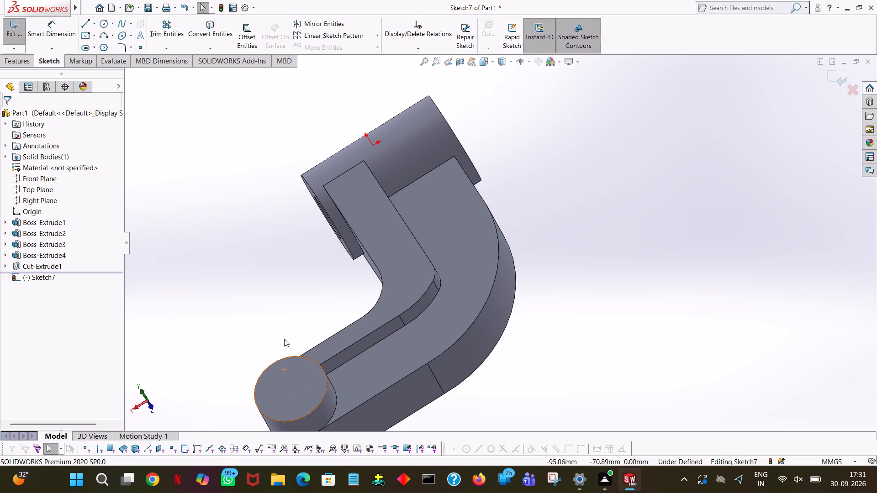
{"action": "left_click", "coordinate": [101, 22]}
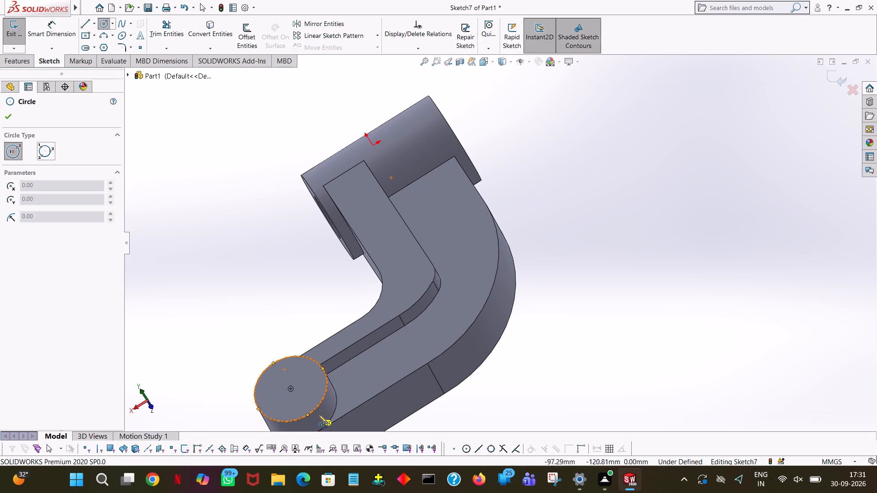
{"action": "left_click", "coordinate": [290, 388]}
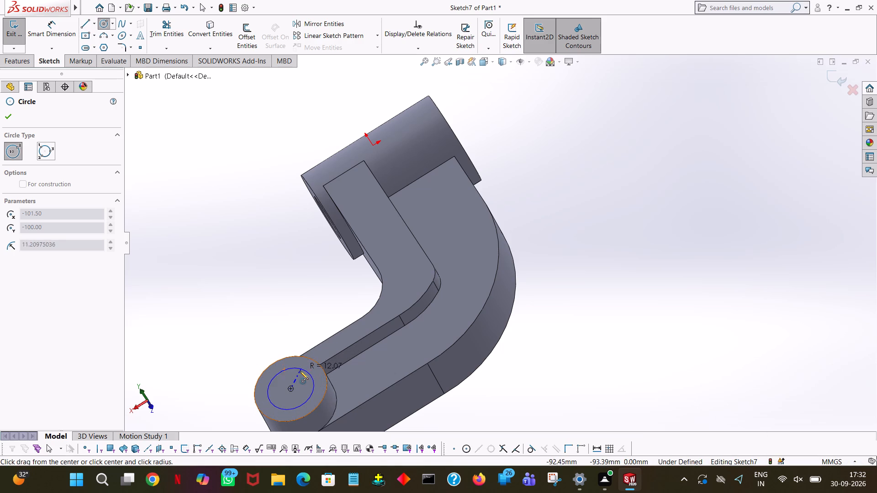
{"action": "left_click", "coordinate": [300, 371]}
{"action": "key", "text": "8"}
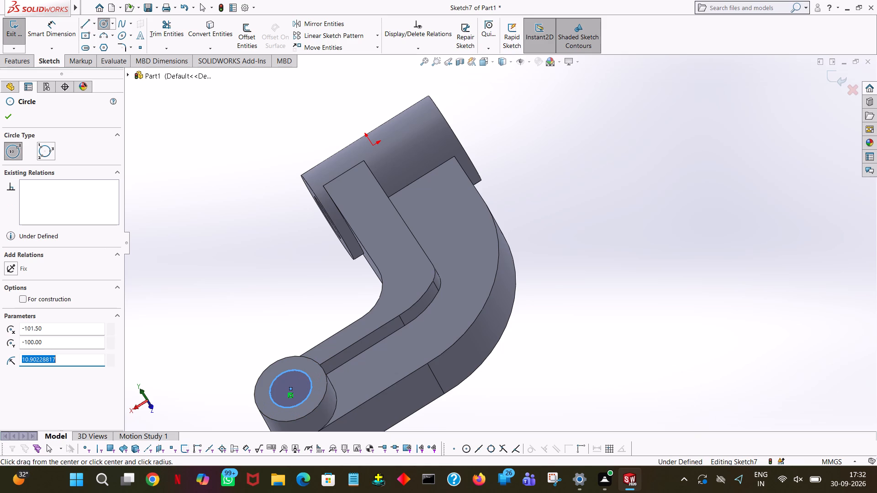
{"action": "key", "text": "Return"}
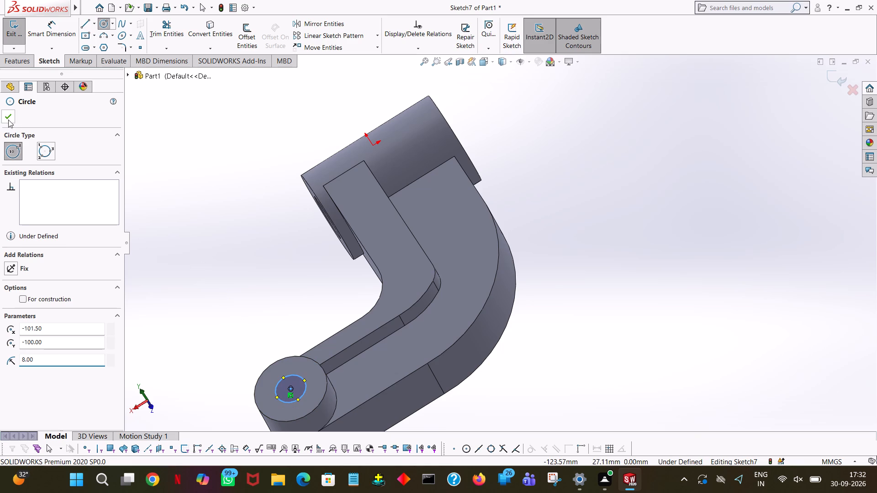
{"action": "left_click", "coordinate": [6, 117]}
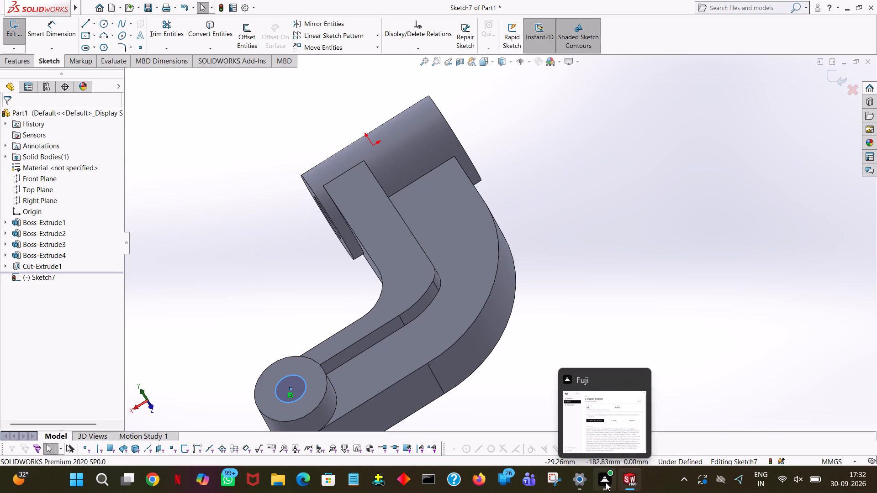
{"action": "left_click", "coordinate": [222, 255]}
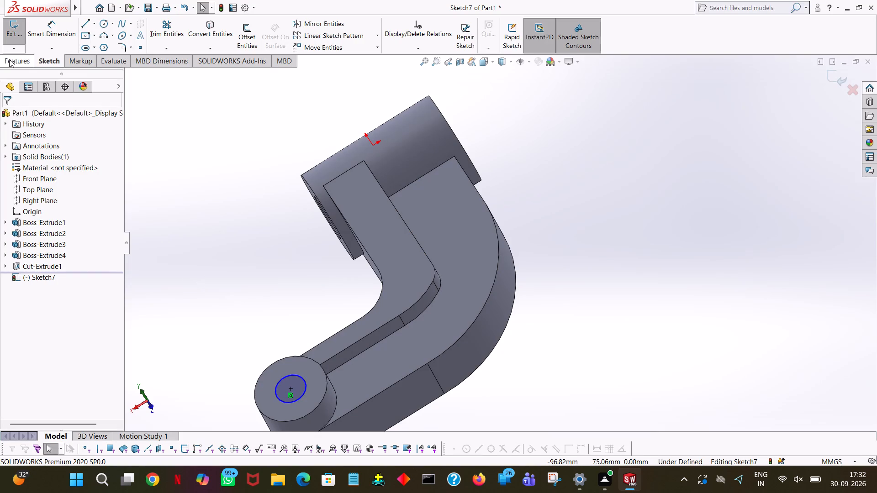
Cut the small cylinder's 8 mm radius circle blind to a depth of 88 mm, right through the cylinder.
{"action": "left_click", "coordinate": [14, 61]}
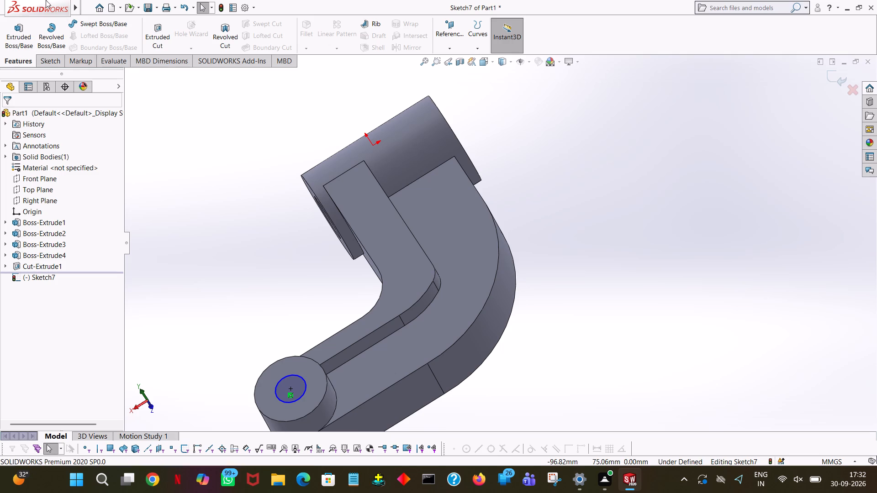
{"action": "left_click", "coordinate": [153, 31]}
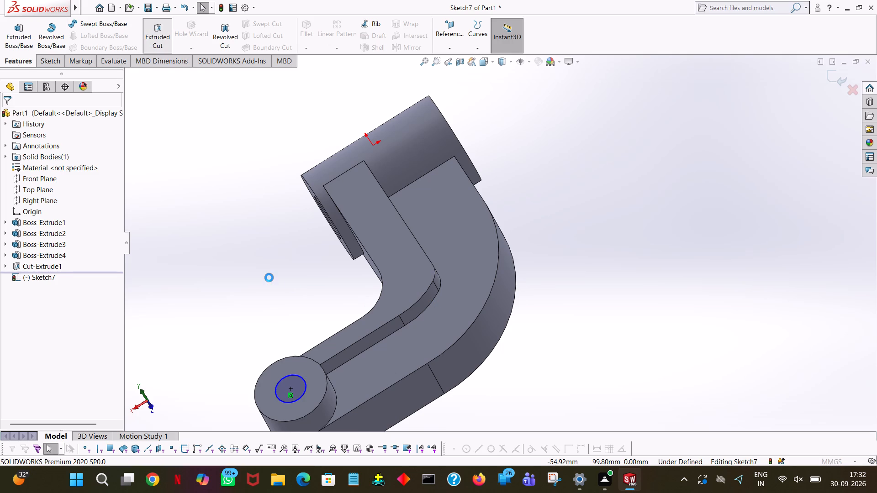
{"action": "middle_click_drag", "start_coordinate": [269, 278], "coordinate": [456, 341]}
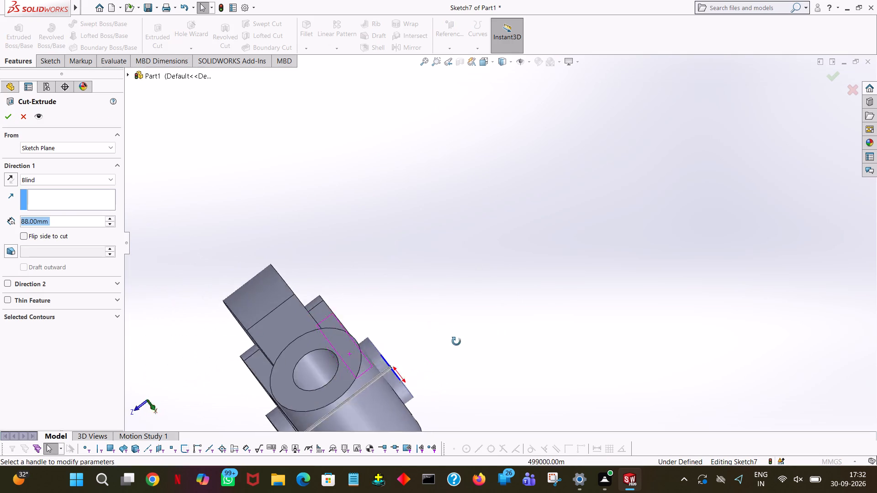
{"action": "middle_click_drag", "start_coordinate": [456, 341], "coordinate": [477, 439]}
{"action": "left_click", "coordinate": [10, 116]}
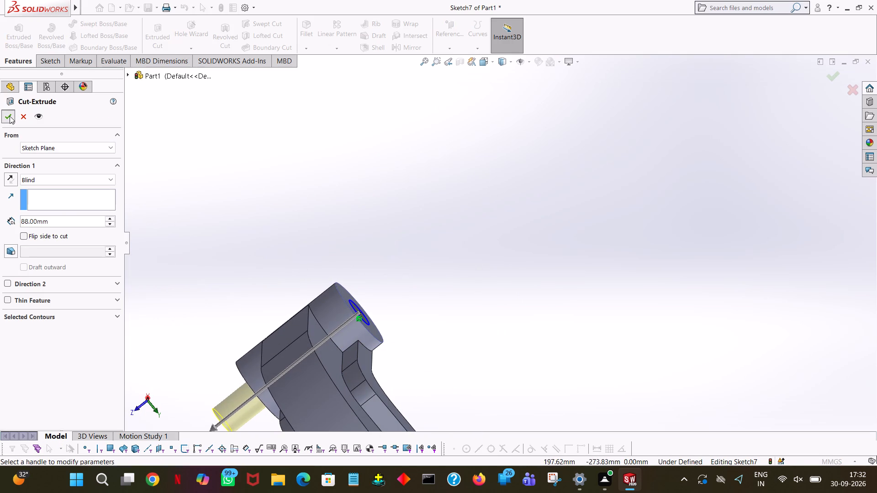
{"action": "left_click", "coordinate": [414, 213]}
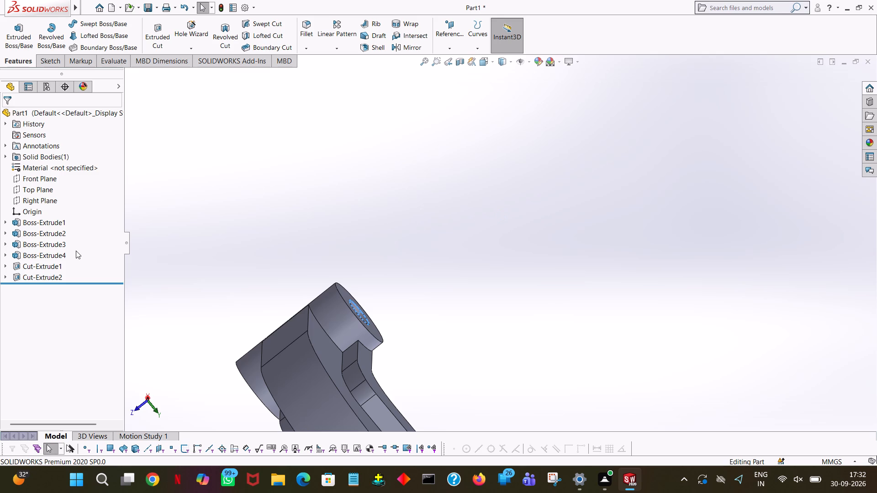
Inspect the finished part from all sides, starting from the isometric view, checking both bores, the curved arm and the reinforcement.
{"action": "key", "text": "ctrl+7"}
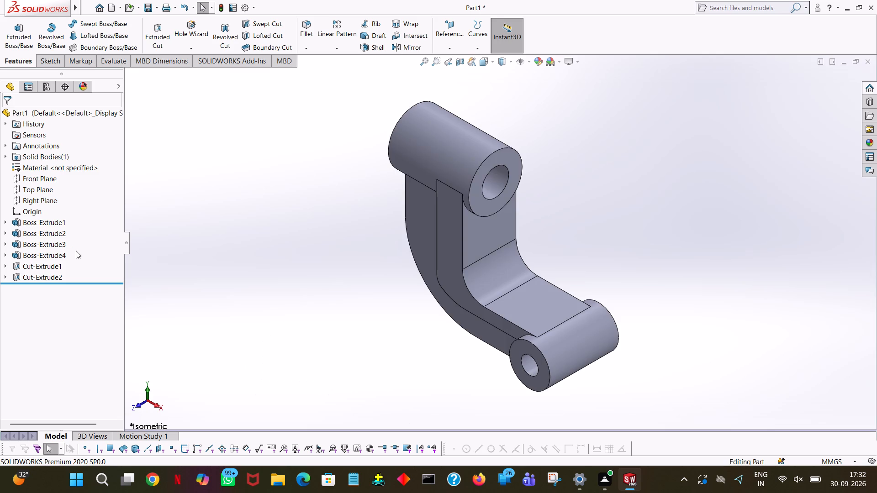
{"action": "middle_click_drag", "start_coordinate": [681, 348], "coordinate": [705, 274]}
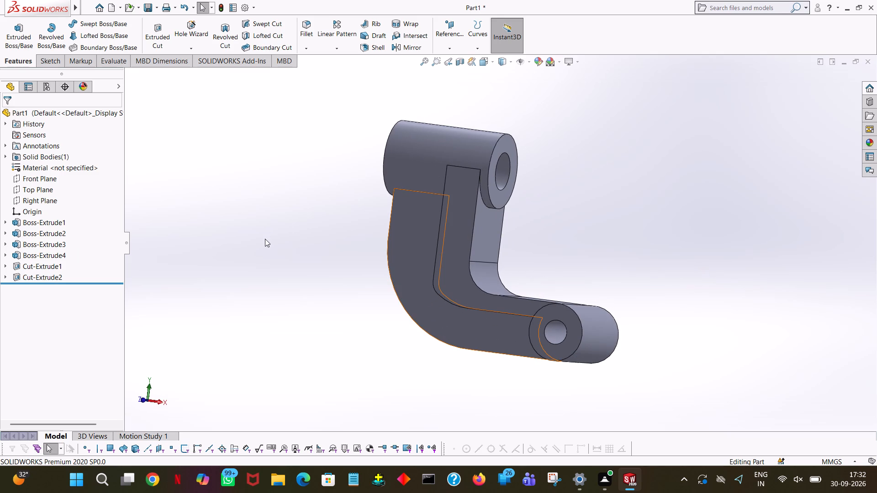
{"action": "middle_click_drag", "start_coordinate": [265, 239], "coordinate": [403, 246]}
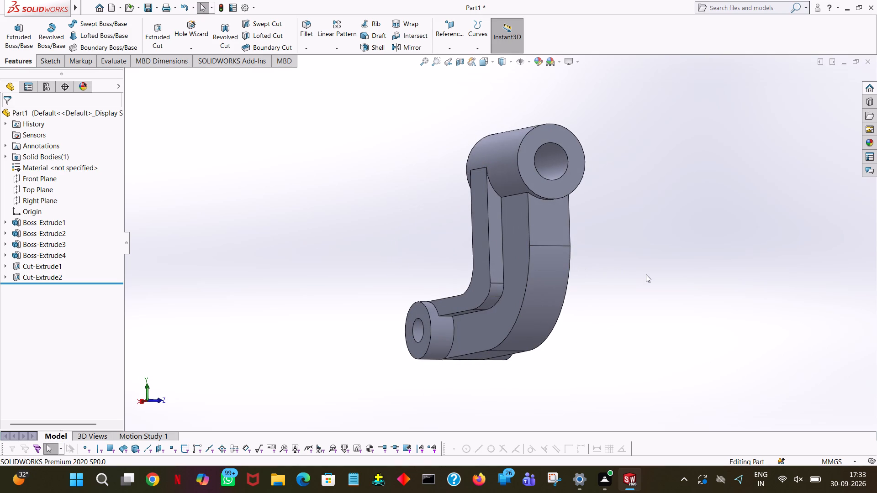
{"action": "middle_click_drag", "start_coordinate": [649, 274], "coordinate": [495, 323]}
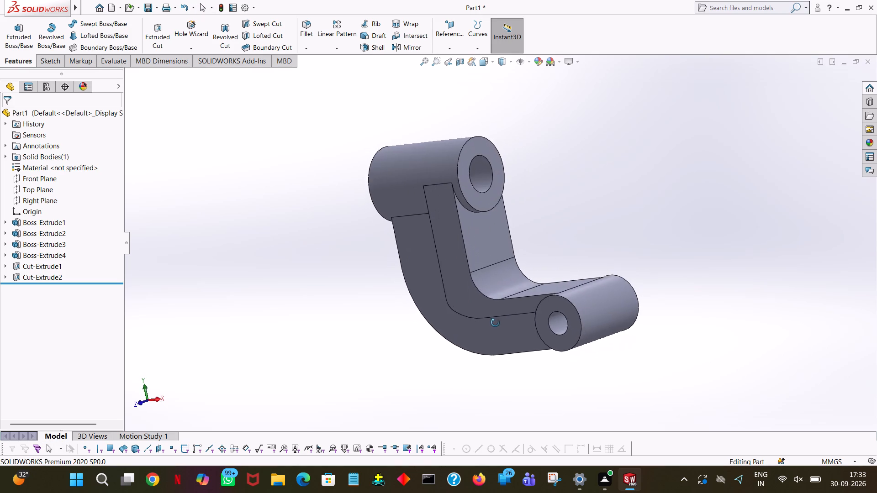
{"action": "middle_click_drag", "start_coordinate": [495, 323], "coordinate": [243, 344]}
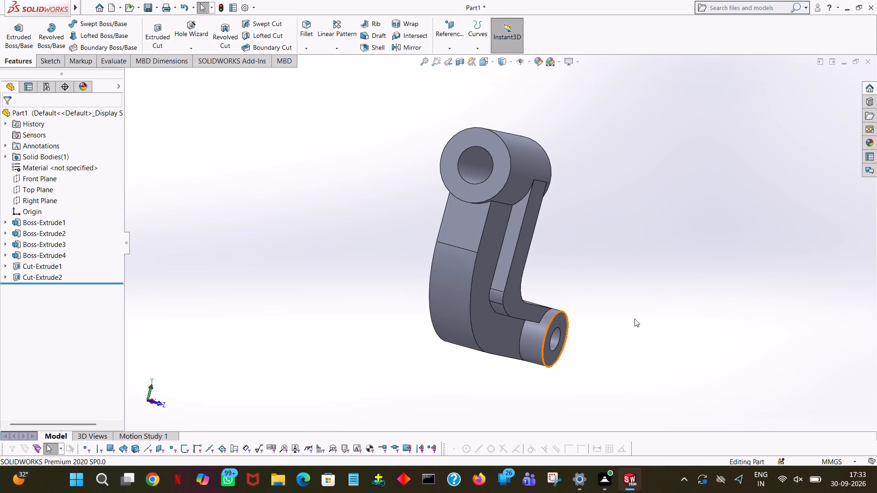
{"action": "middle_click_drag", "start_coordinate": [714, 318], "coordinate": [540, 297]}
{"action": "middle_click_drag", "start_coordinate": [406, 313], "coordinate": [254, 326]}
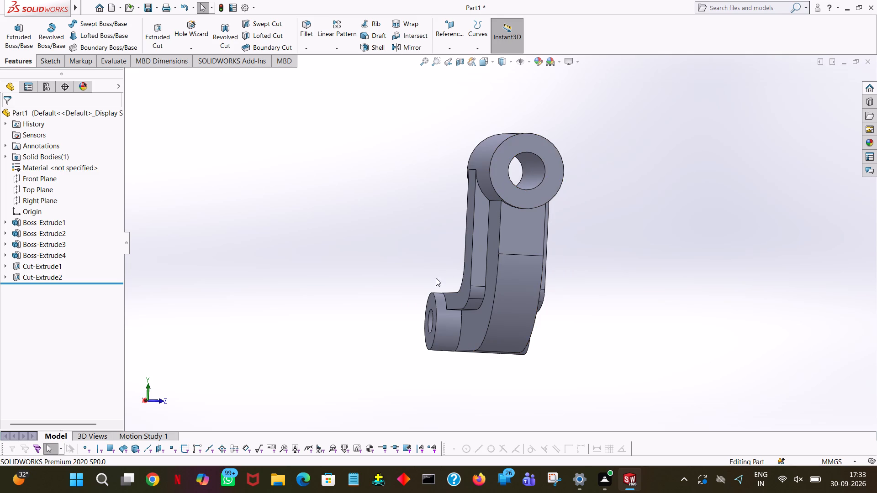
{"action": "middle_click_drag", "start_coordinate": [453, 333], "coordinate": [557, 278]}
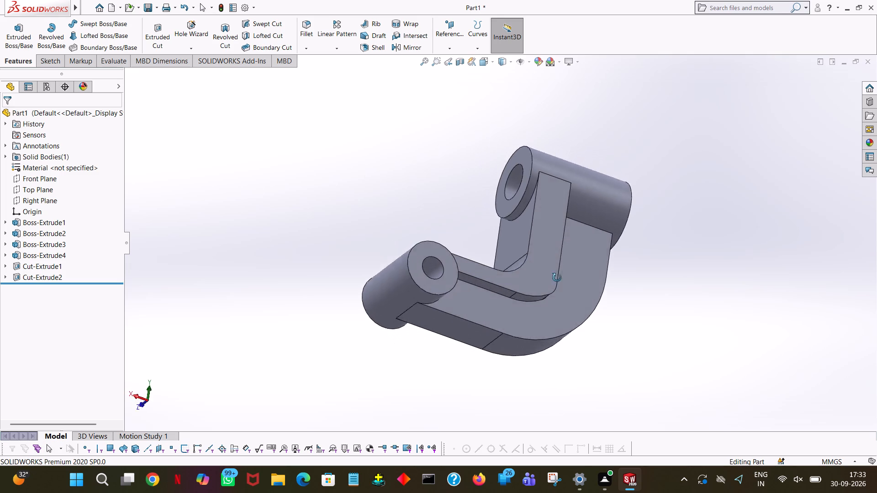
{"action": "middle_click_drag", "start_coordinate": [557, 278], "coordinate": [531, 266]}
{"action": "middle_click_drag", "start_coordinate": [530, 269], "coordinate": [531, 341]}
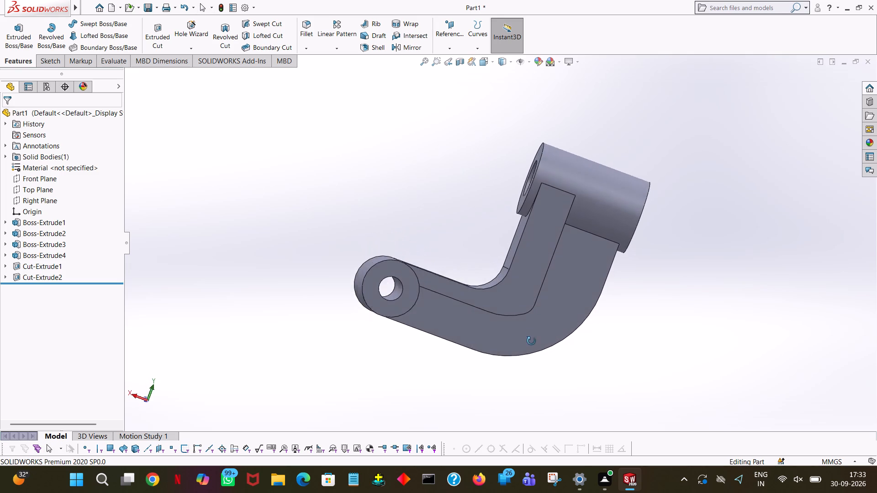
{"action": "middle_click_drag", "start_coordinate": [531, 341], "coordinate": [531, 367]}
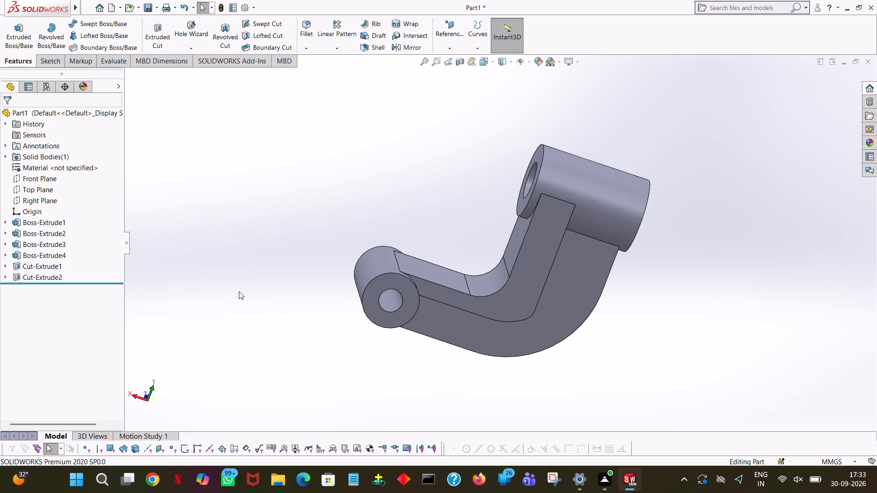
{"action": "middle_click_drag", "start_coordinate": [479, 241], "coordinate": [531, 205]}
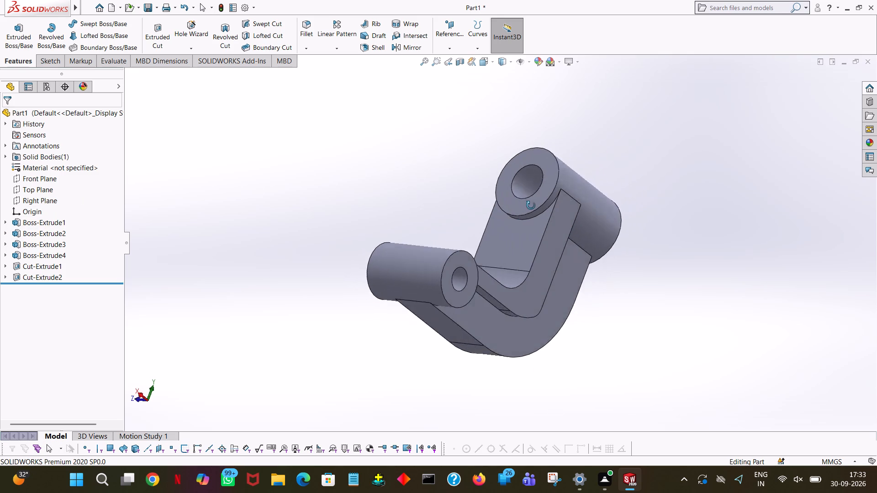
{"action": "middle_click_drag", "start_coordinate": [531, 205], "coordinate": [460, 226]}
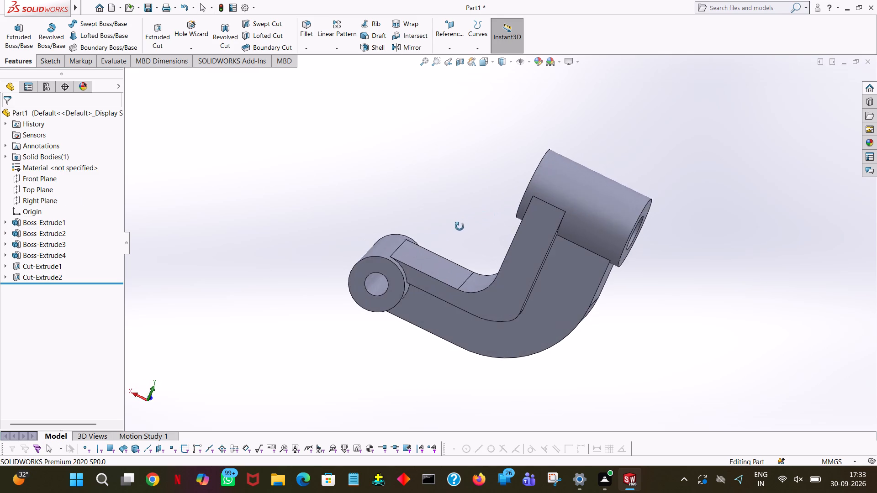
{"action": "middle_click_drag", "start_coordinate": [460, 226], "coordinate": [476, 208]}
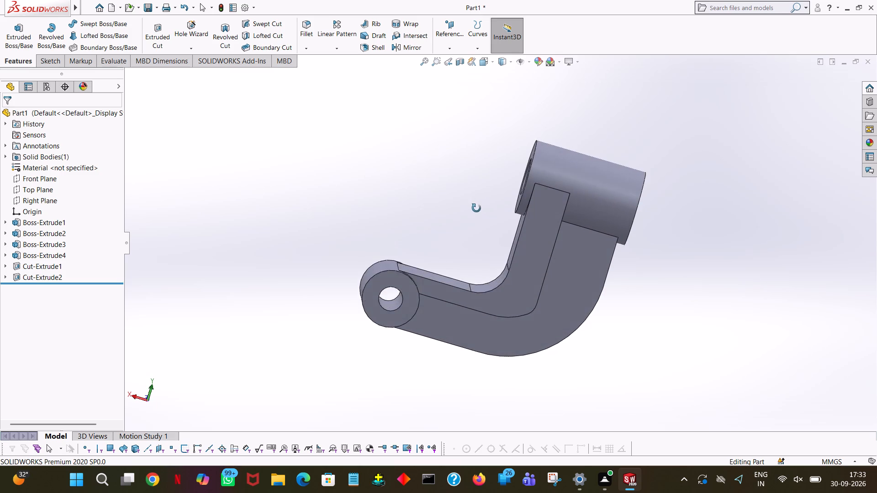
{"action": "middle_click_drag", "start_coordinate": [476, 208], "coordinate": [475, 220]}
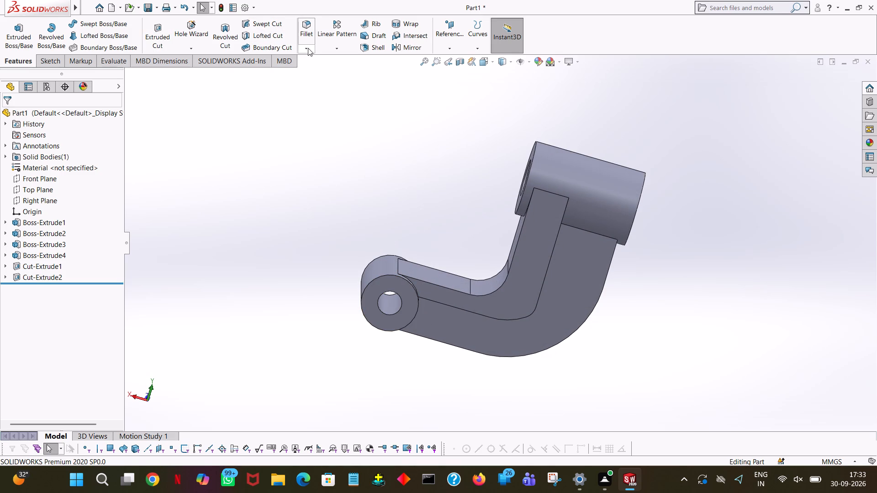
{"action": "middle_click_drag", "start_coordinate": [335, 168], "coordinate": [343, 215]}
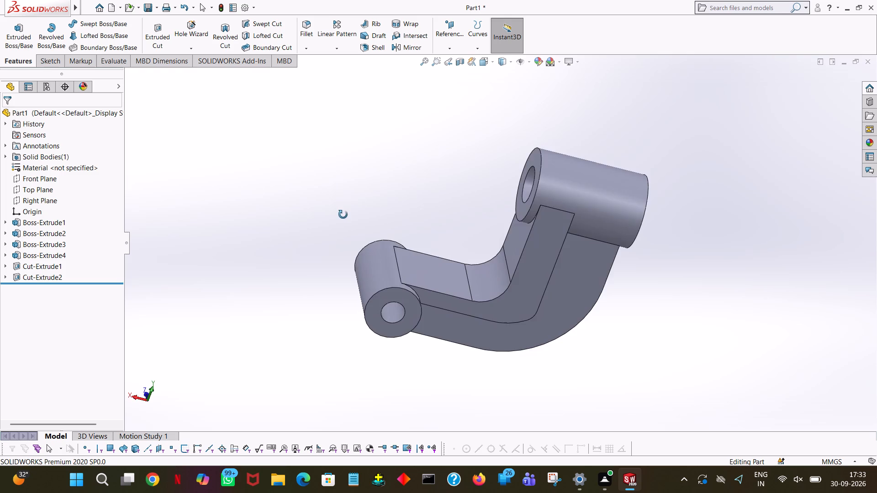
{"action": "middle_click_drag", "start_coordinate": [343, 215], "coordinate": [349, 281]}
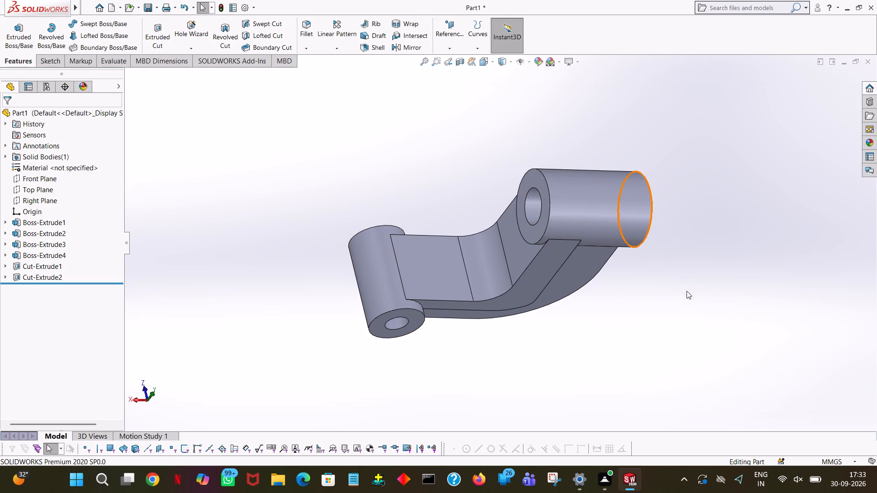
{"action": "middle_click_drag", "start_coordinate": [673, 295], "coordinate": [69, 356]}
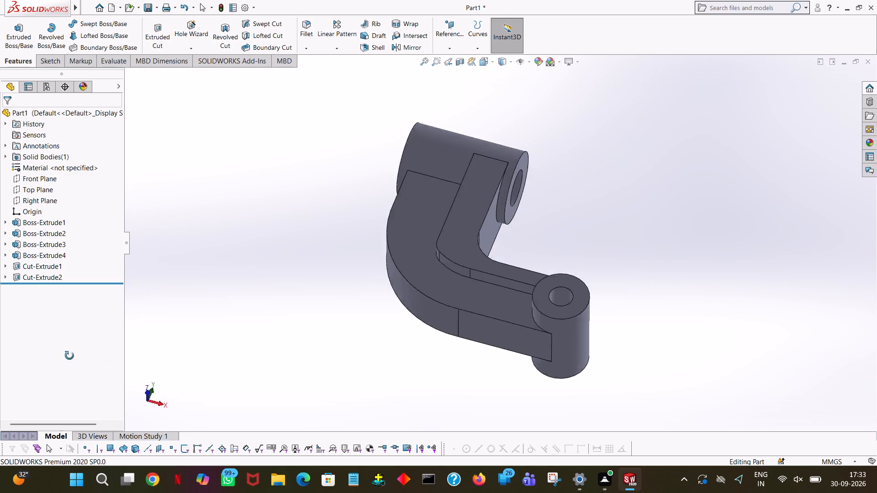
{"action": "middle_click_drag", "start_coordinate": [69, 356], "coordinate": [0, 355]}
{"action": "middle_click_drag", "start_coordinate": [148, 305], "coordinate": [345, 283]}
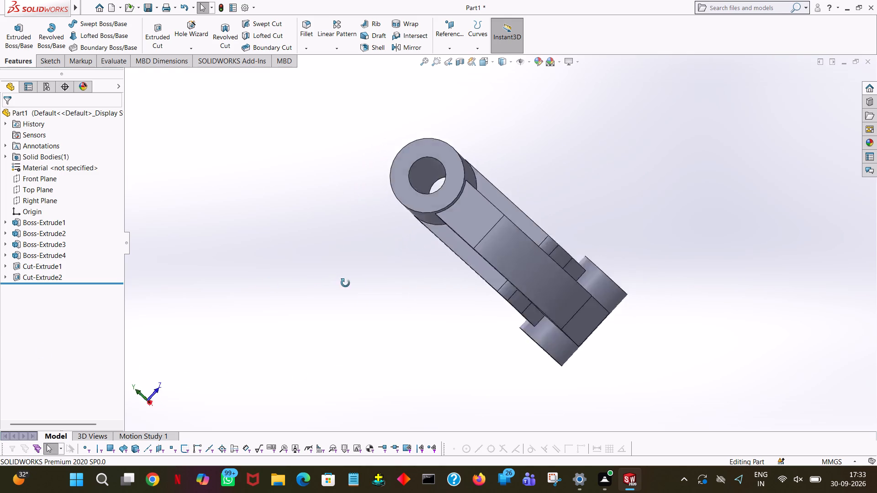
{"action": "middle_click_drag", "start_coordinate": [345, 283], "coordinate": [374, 317]}
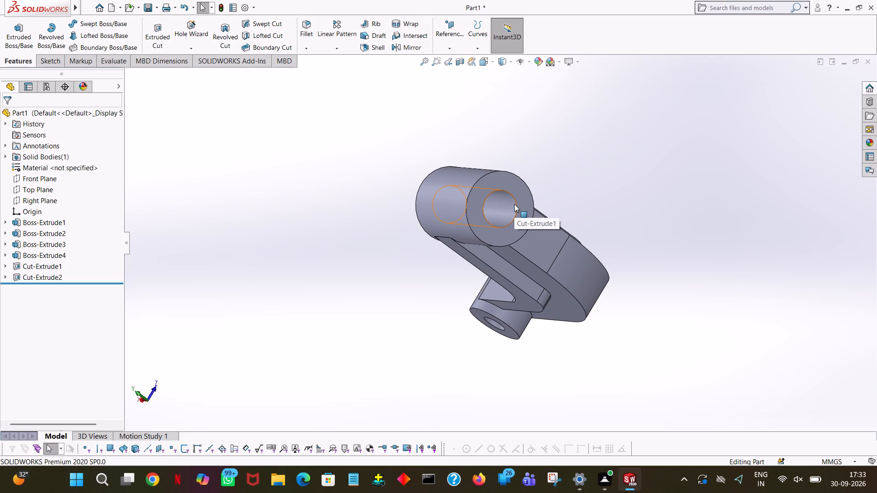
{"action": "middle_click_drag", "start_coordinate": [515, 205], "coordinate": [575, 59]}
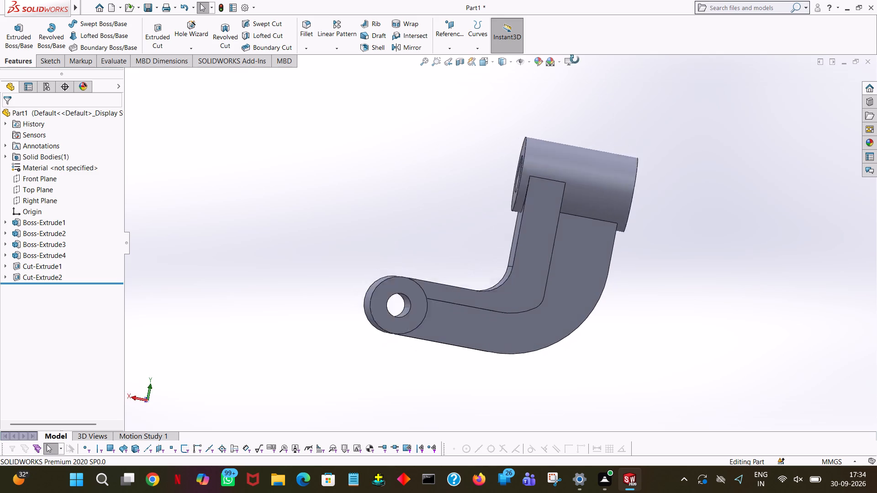
{"action": "middle_click_drag", "start_coordinate": [575, 59], "coordinate": [654, 176]}
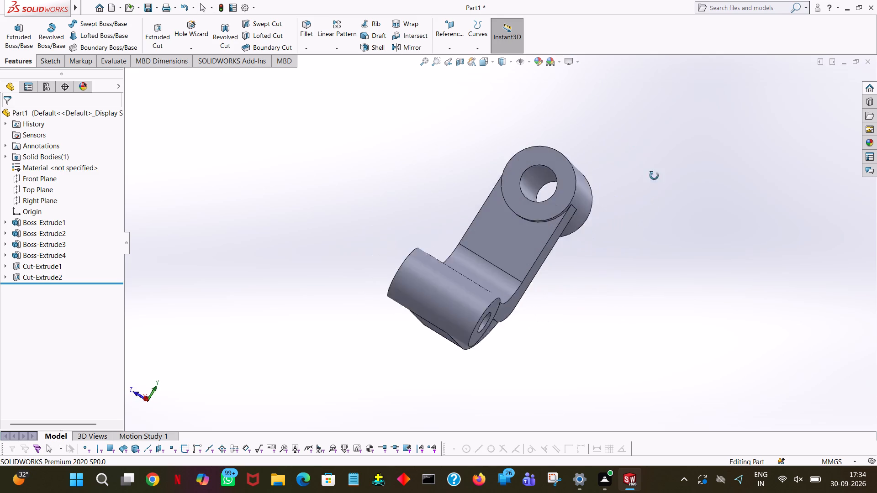
{"action": "middle_click_drag", "start_coordinate": [654, 176], "coordinate": [568, 492]}
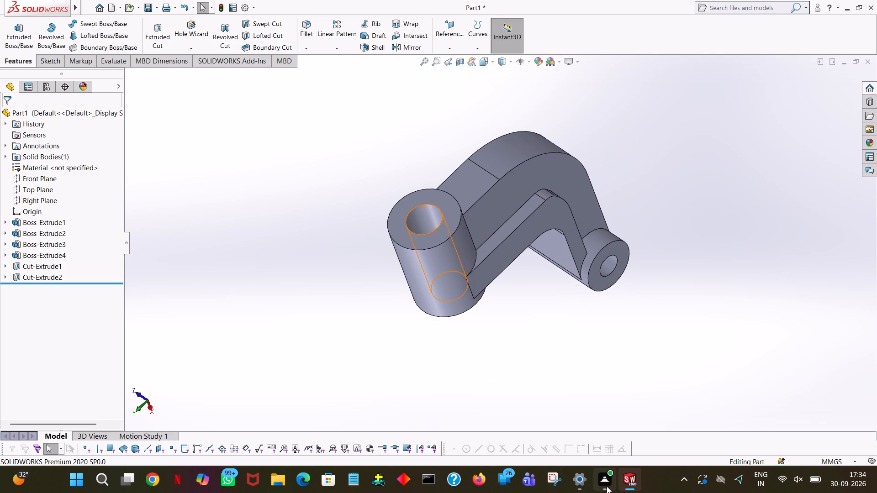
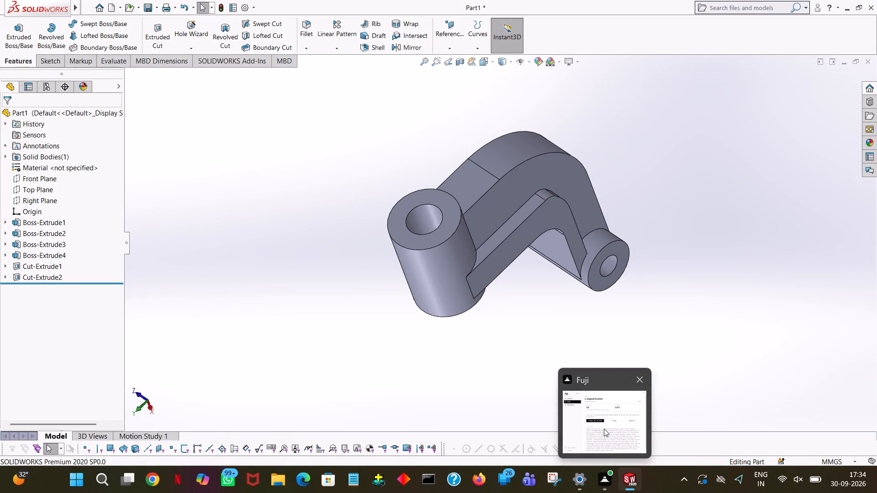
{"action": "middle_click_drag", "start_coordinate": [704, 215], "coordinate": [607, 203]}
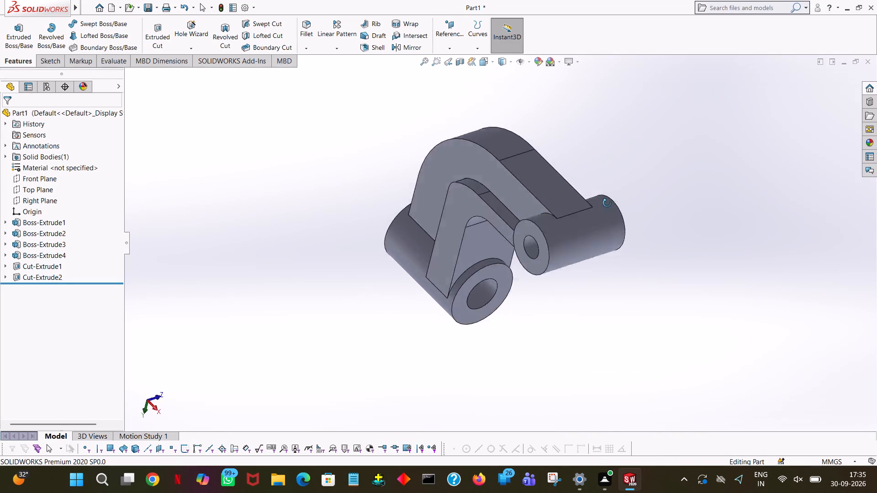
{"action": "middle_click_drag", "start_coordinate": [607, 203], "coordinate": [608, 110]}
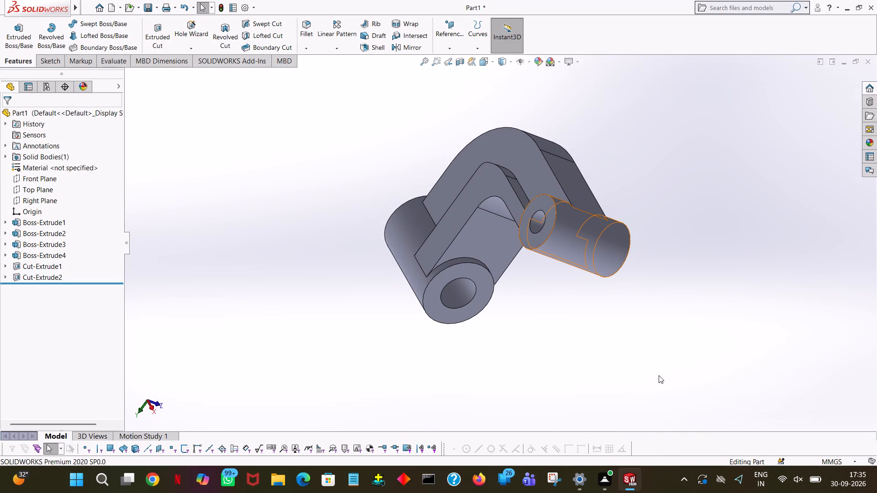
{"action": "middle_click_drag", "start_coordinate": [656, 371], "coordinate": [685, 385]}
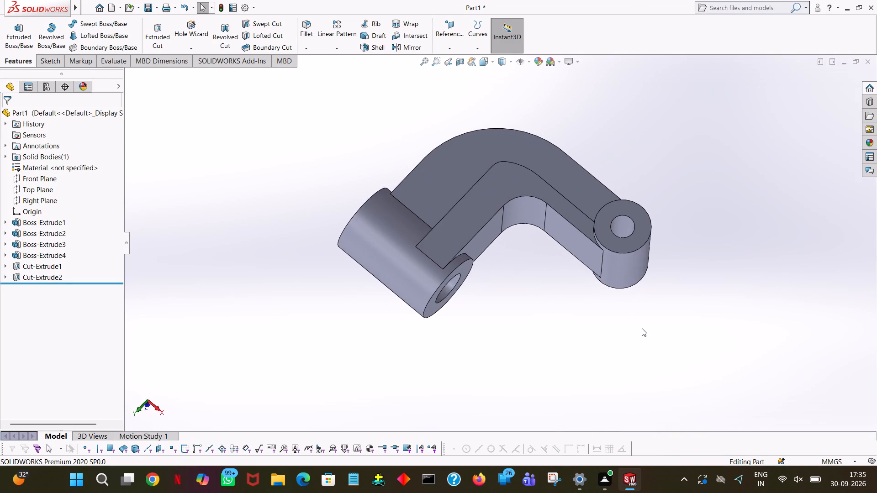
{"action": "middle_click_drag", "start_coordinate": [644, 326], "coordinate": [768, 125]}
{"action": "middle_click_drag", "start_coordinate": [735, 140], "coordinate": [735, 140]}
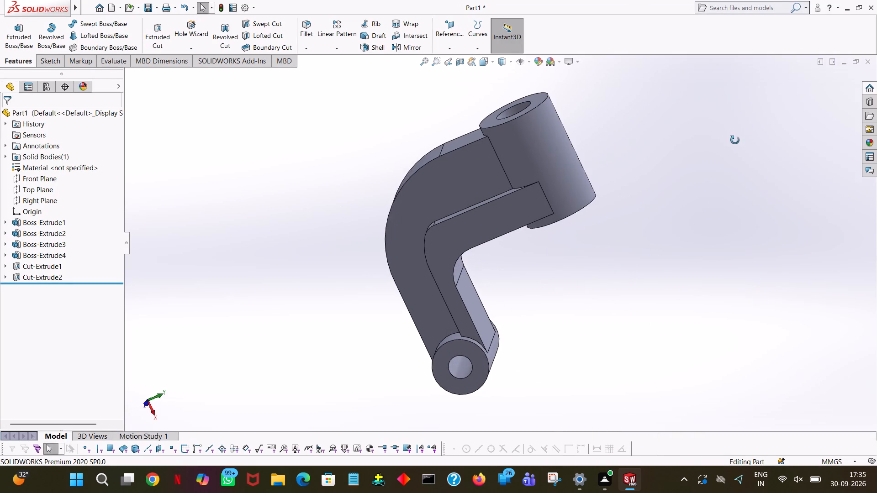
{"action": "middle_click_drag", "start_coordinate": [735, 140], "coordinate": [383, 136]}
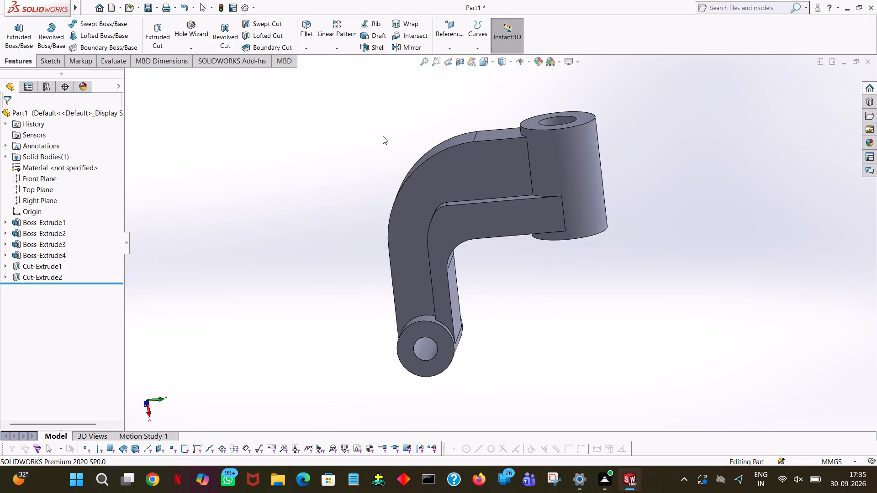
Apply a dark magenta colour to the outer cylindrical faces of both the large and the small cylinder.
{"action": "key", "text": "ctrl+7"}
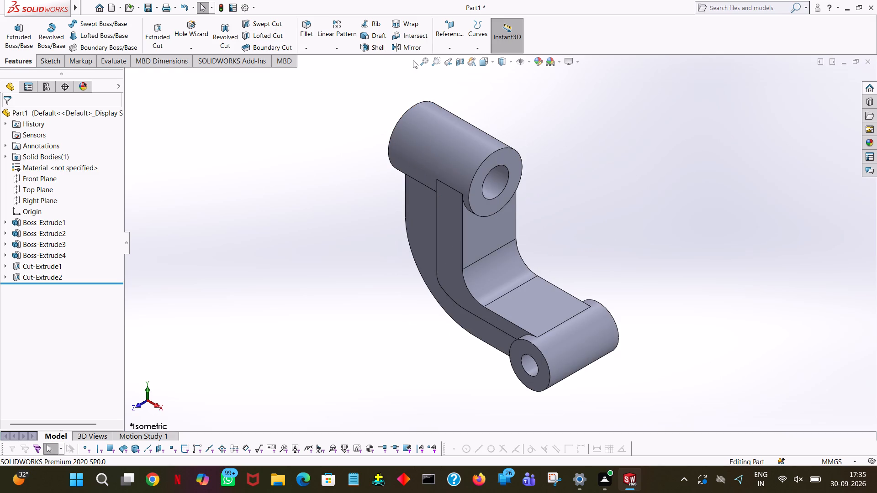
{"action": "left_click", "coordinate": [439, 148]}
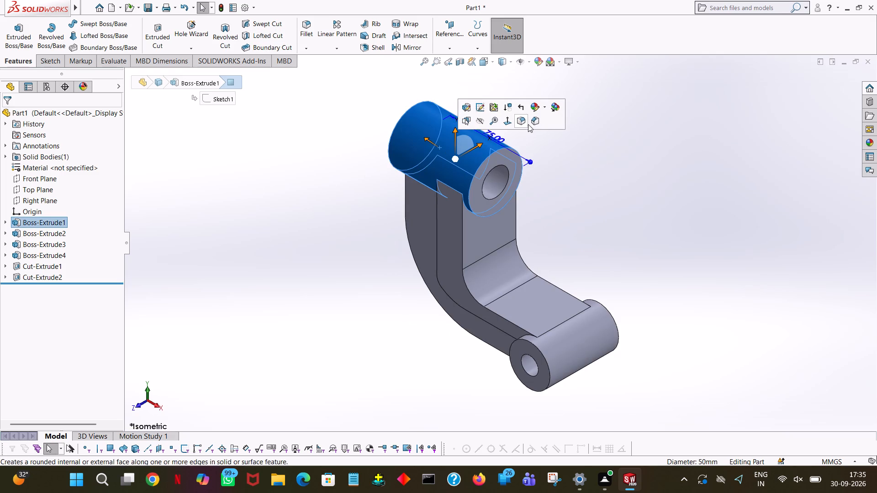
{"action": "left_click", "coordinate": [536, 105]}
{"action": "left_click", "coordinate": [552, 132]}
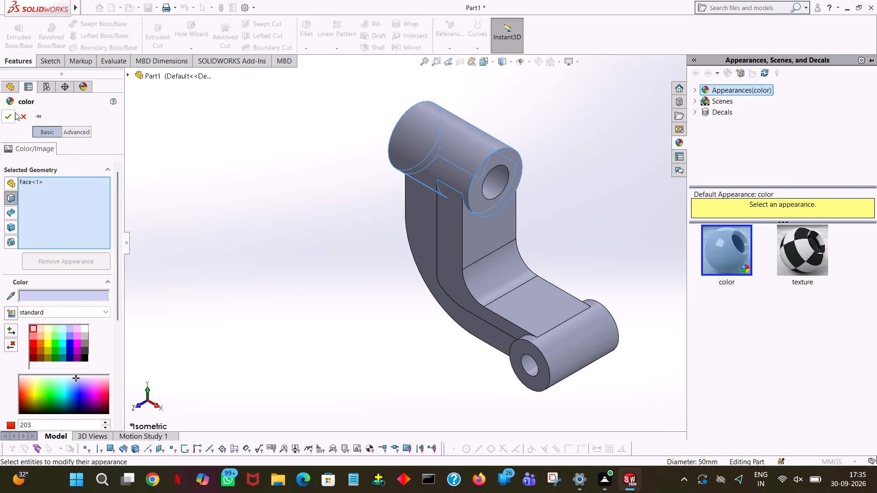
{"action": "left_click", "coordinate": [78, 348]}
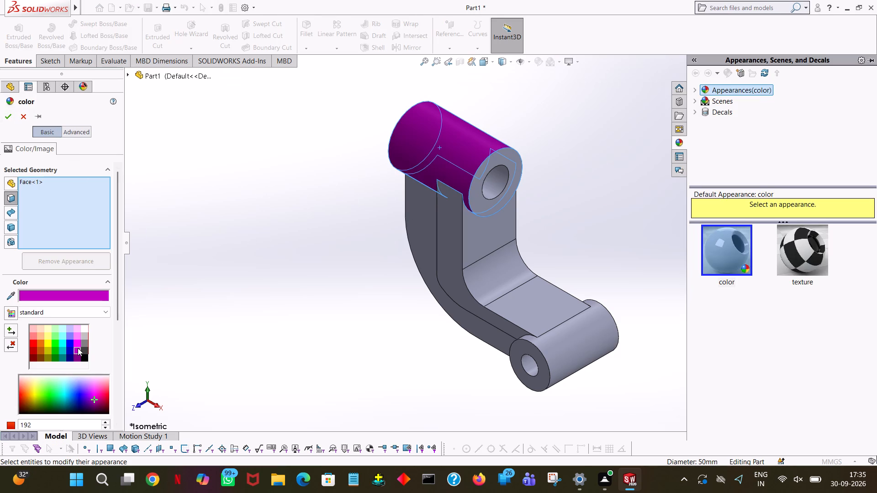
{"action": "middle_click_drag", "start_coordinate": [390, 325], "coordinate": [400, 271]}
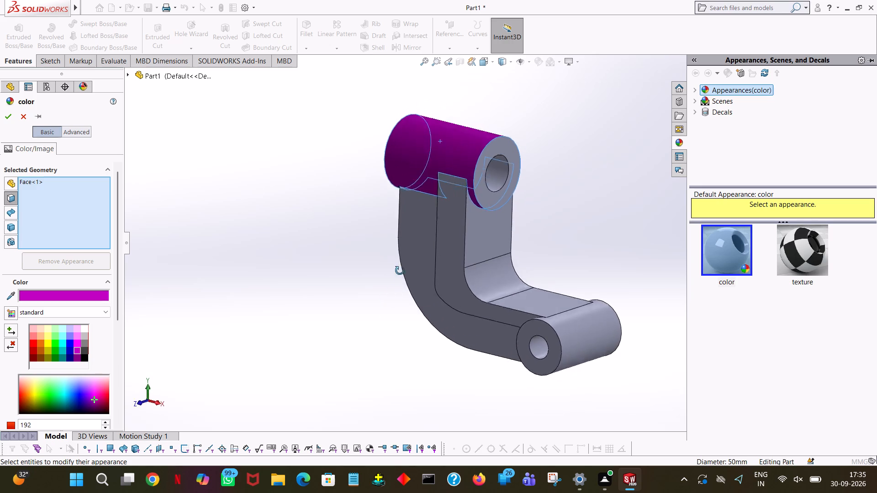
{"action": "middle_click_drag", "start_coordinate": [400, 271], "coordinate": [425, 227]}
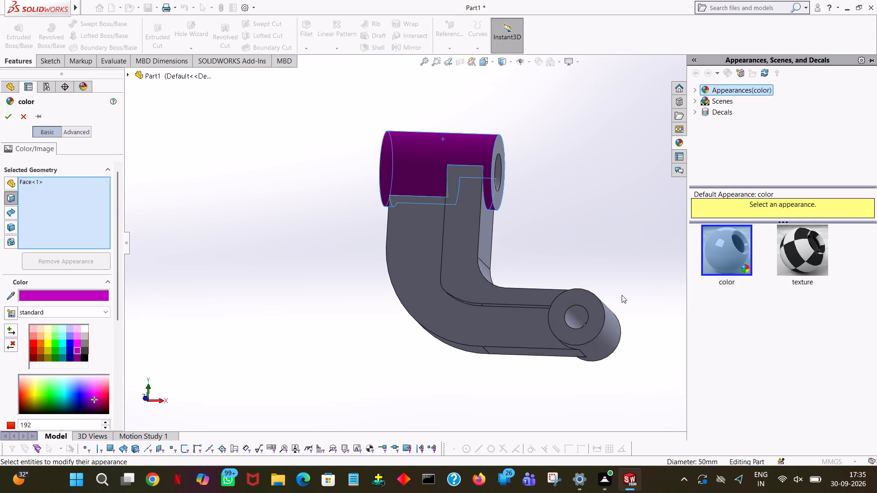
{"action": "left_click", "coordinate": [619, 327]}
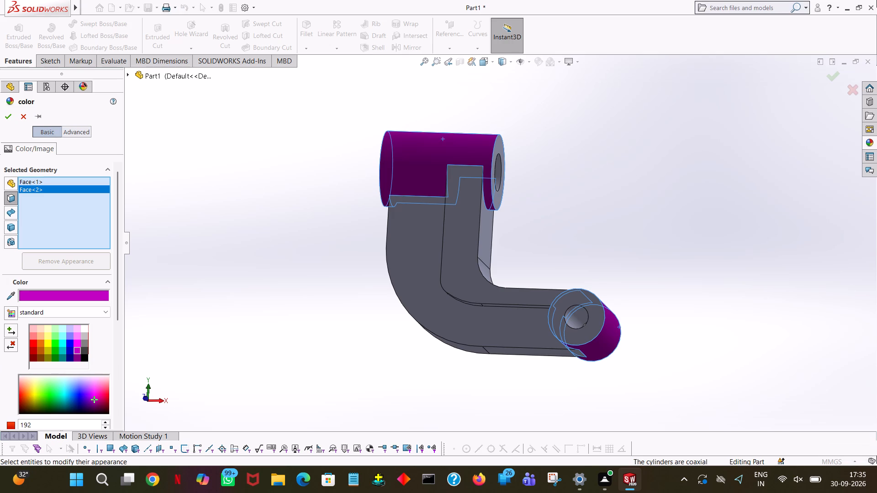
{"action": "left_click", "coordinate": [5, 116]}
Apply a dark grey colour to the four ring-shaped end faces, two on the small cylinder and two on the large one.
{"action": "middle_click_drag", "start_coordinate": [615, 194], "coordinate": [546, 212]}
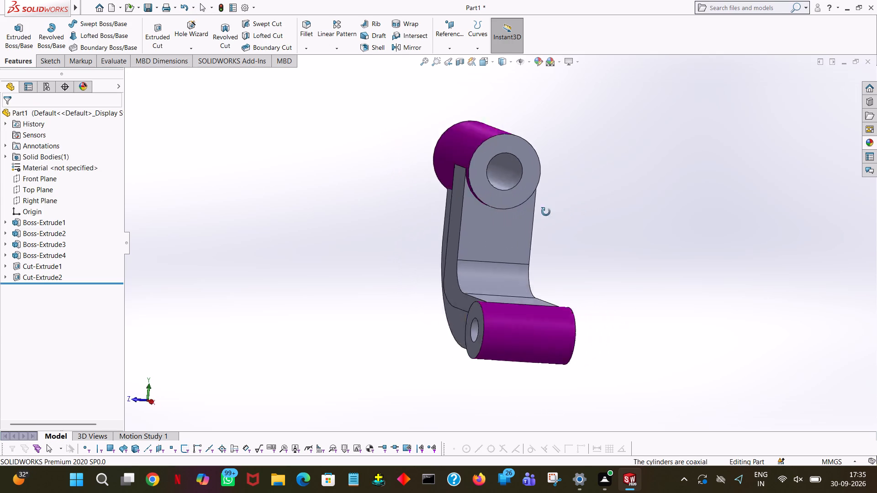
{"action": "middle_click_drag", "start_coordinate": [546, 212], "coordinate": [446, 231]}
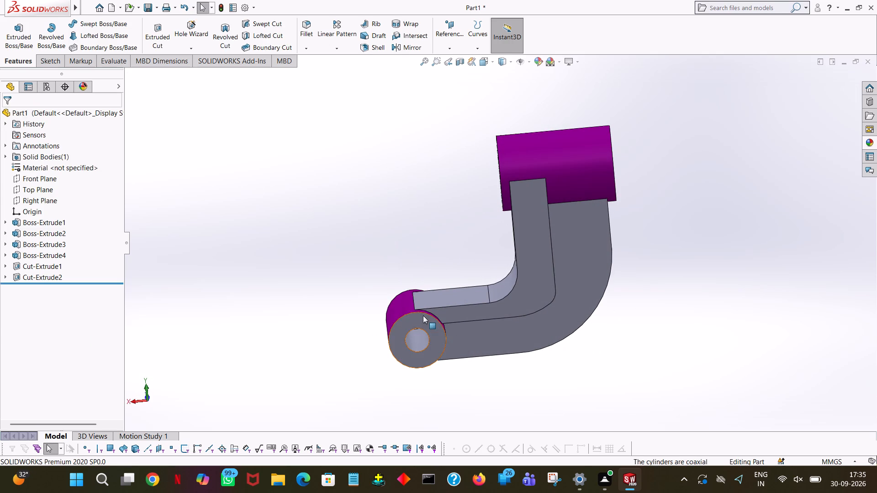
{"action": "left_click", "coordinate": [423, 315]}
{"action": "left_click", "coordinate": [520, 273]}
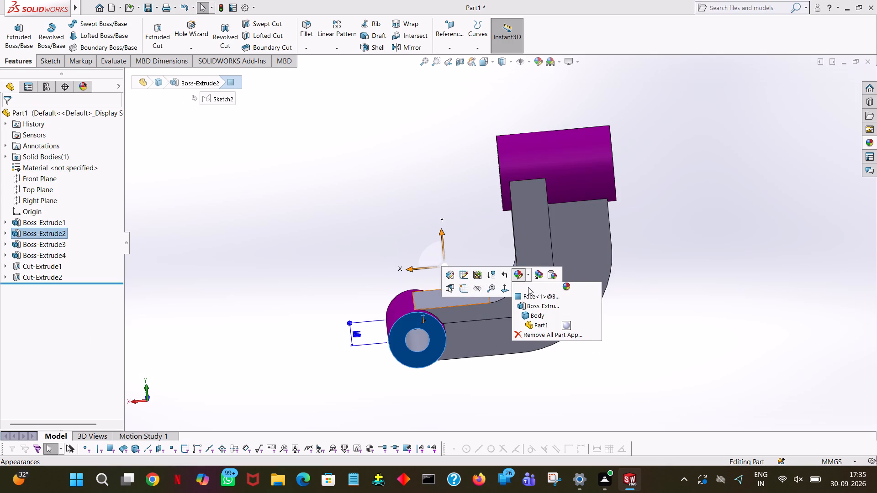
{"action": "left_click", "coordinate": [529, 294]}
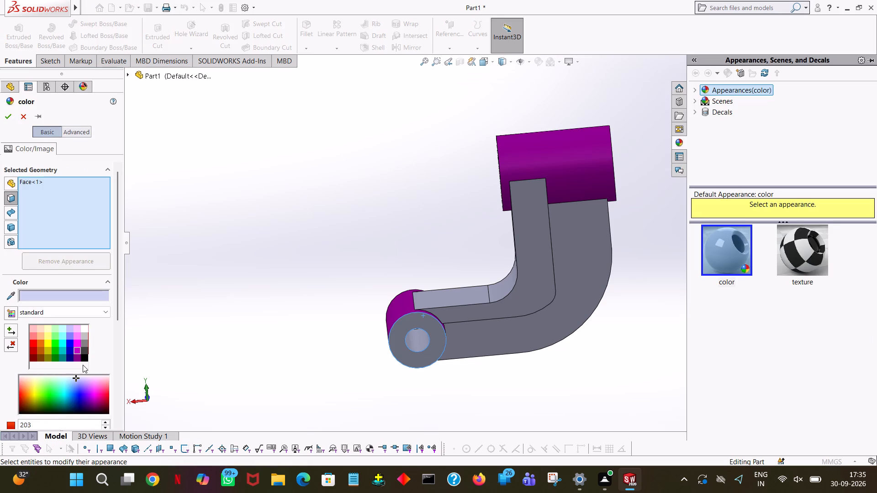
{"action": "left_click", "coordinate": [88, 352]}
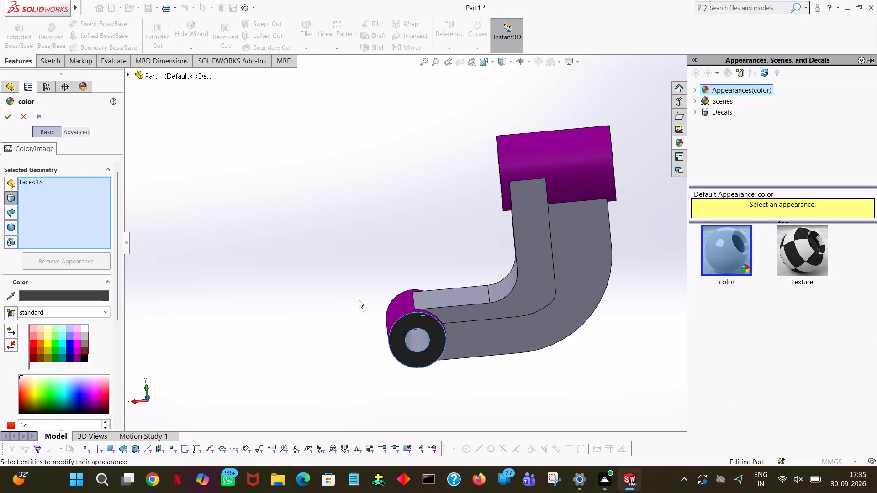
{"action": "middle_click_drag", "start_coordinate": [384, 211], "coordinate": [529, 277]}
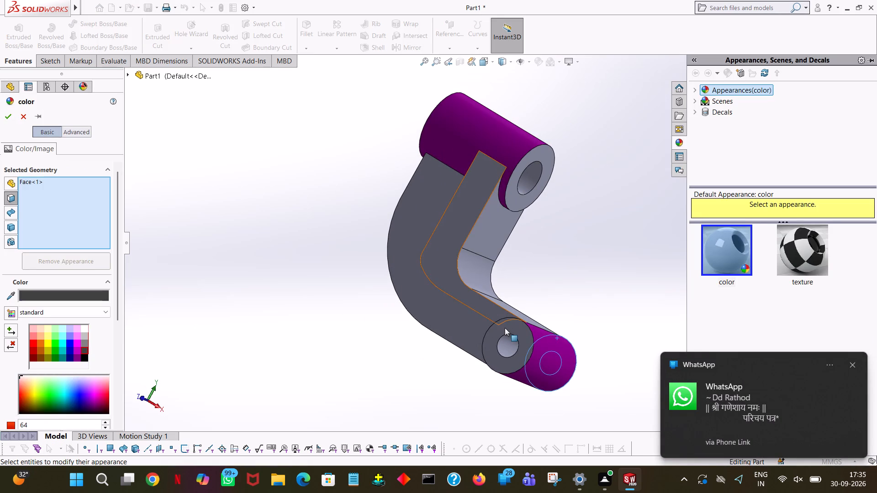
{"action": "left_click", "coordinate": [505, 328]}
{"action": "left_click", "coordinate": [535, 156]}
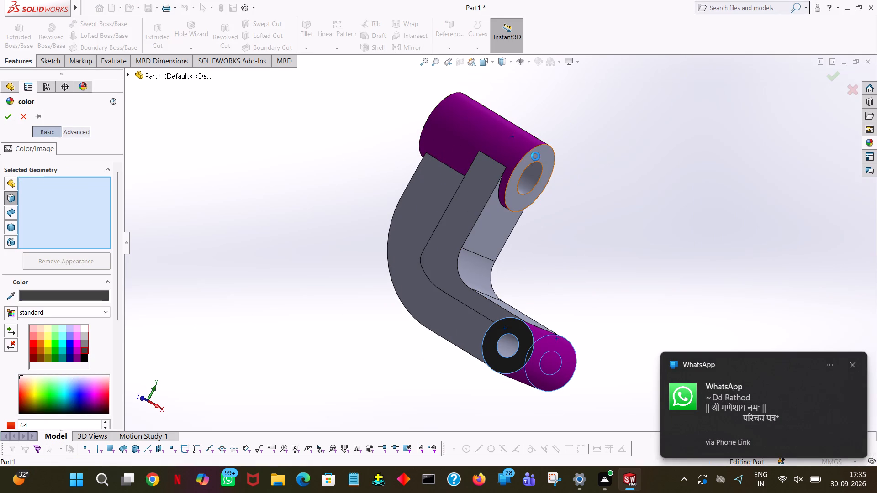
{"action": "middle_click_drag", "start_coordinate": [632, 157], "coordinate": [685, 307]}
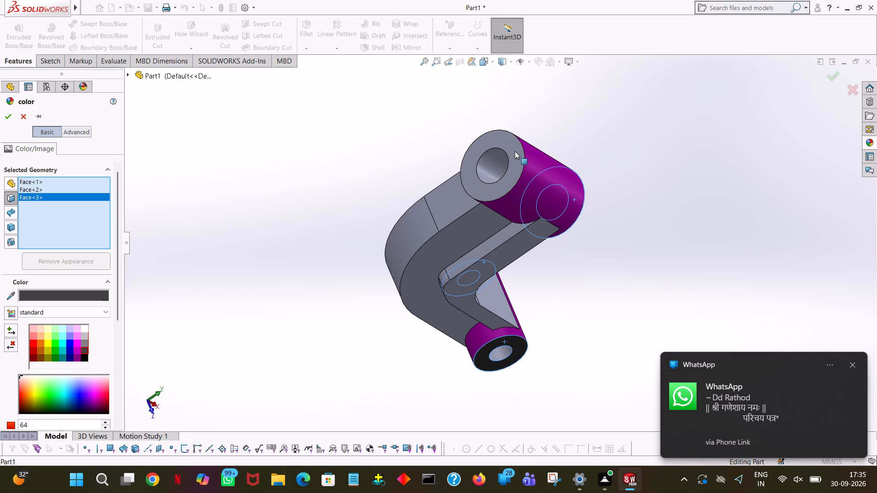
{"action": "left_click", "coordinate": [516, 146]}
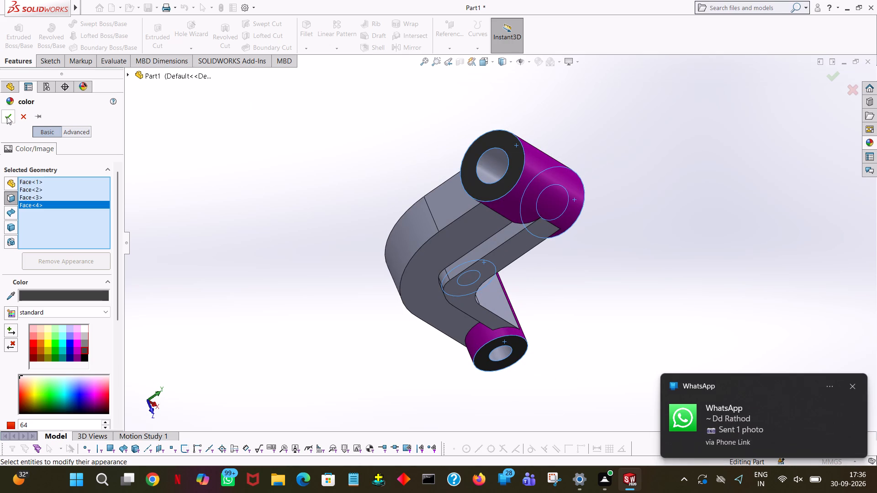
{"action": "left_click", "coordinate": [7, 116]}
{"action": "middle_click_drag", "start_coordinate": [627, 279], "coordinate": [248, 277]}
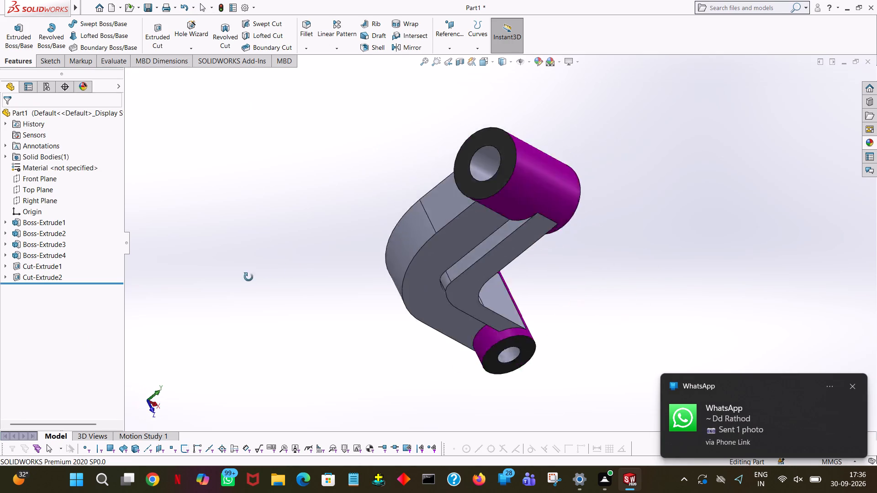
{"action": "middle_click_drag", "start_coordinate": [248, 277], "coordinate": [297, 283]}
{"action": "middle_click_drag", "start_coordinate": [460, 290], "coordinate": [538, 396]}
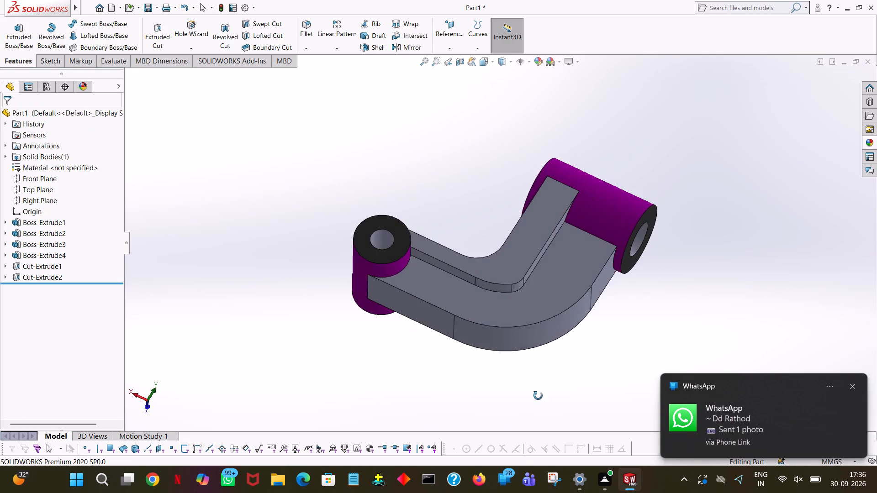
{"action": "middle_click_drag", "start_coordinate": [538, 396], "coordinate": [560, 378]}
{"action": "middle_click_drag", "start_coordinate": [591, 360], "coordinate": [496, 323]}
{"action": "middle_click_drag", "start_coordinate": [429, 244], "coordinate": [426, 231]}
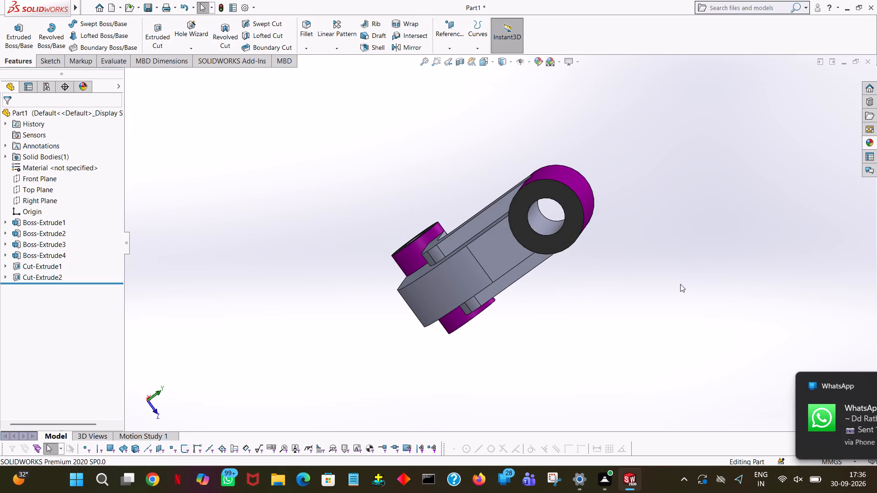
Apply black to the six faces along the outside and inside of the arm's bend, both straight faces and the curved one on each side.
{"action": "middle_click_drag", "start_coordinate": [680, 284], "coordinate": [612, 168]}
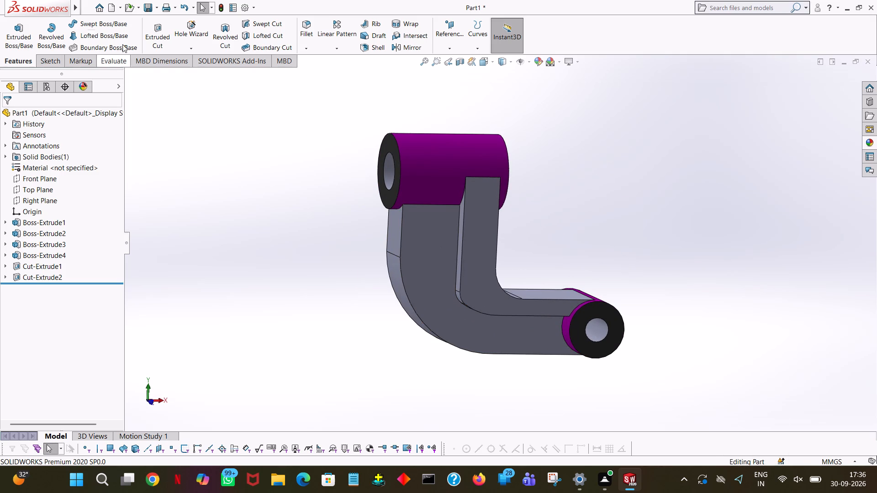
{"action": "left_click", "coordinate": [394, 236]}
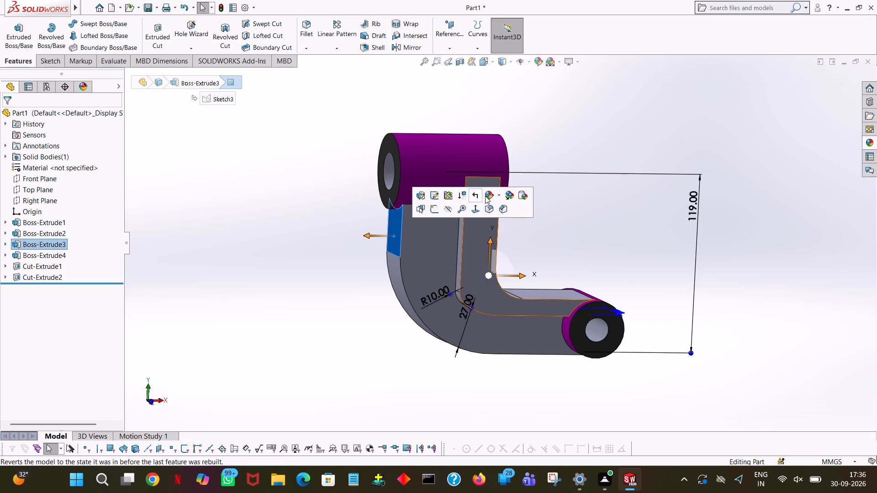
{"action": "left_click", "coordinate": [486, 196]}
{"action": "left_click", "coordinate": [504, 215]}
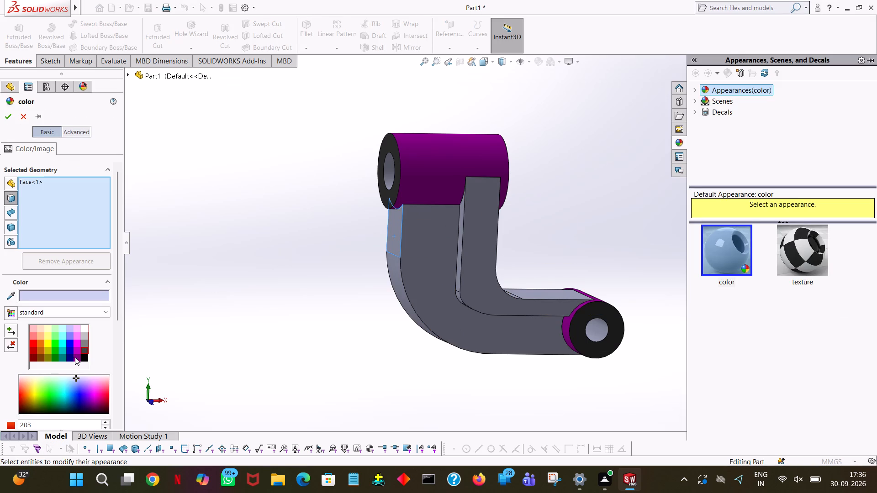
{"action": "left_click", "coordinate": [85, 356]}
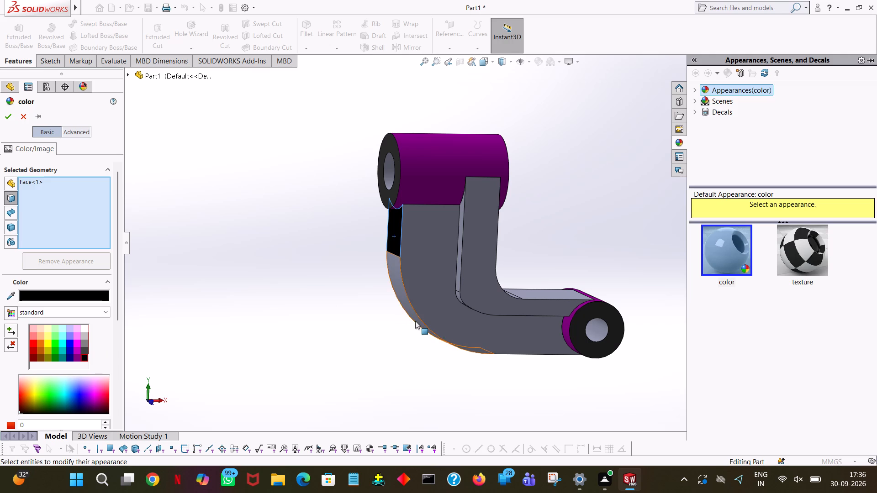
{"action": "left_click", "coordinate": [415, 321]}
{"action": "middle_click_drag", "start_coordinate": [555, 377], "coordinate": [576, 216]}
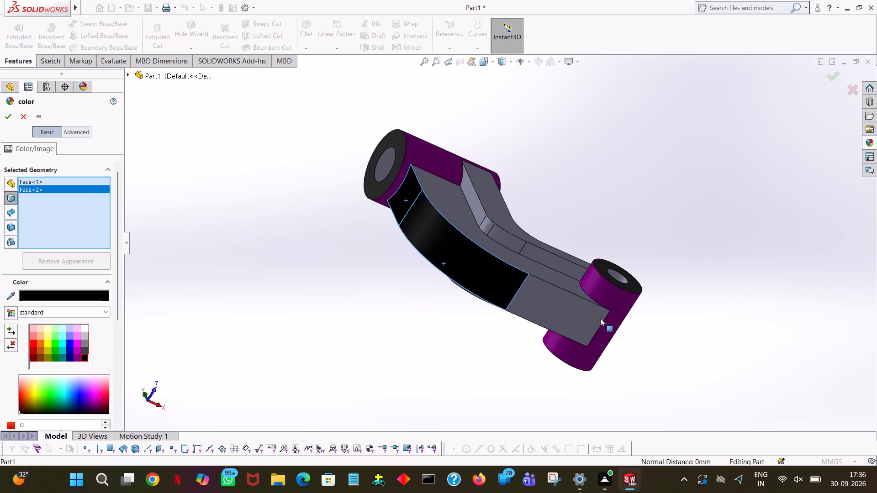
{"action": "left_click", "coordinate": [572, 330]}
{"action": "middle_click_drag", "start_coordinate": [580, 183], "coordinate": [471, 366]}
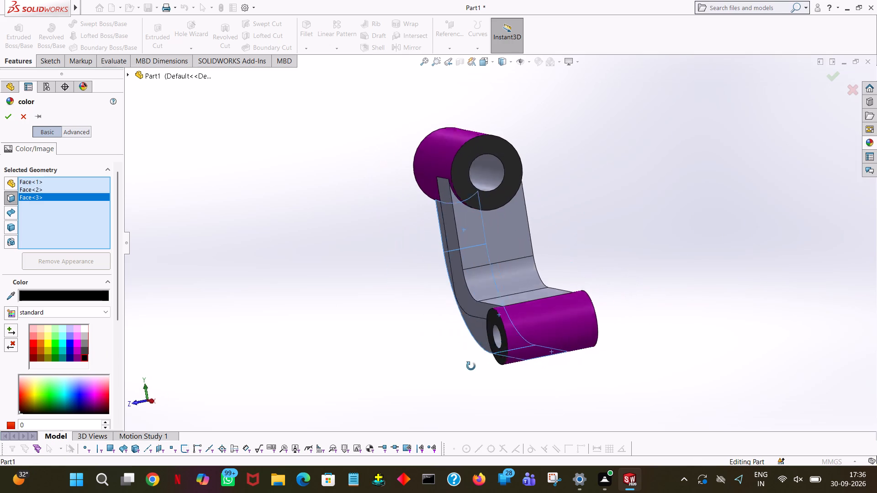
{"action": "middle_click_drag", "start_coordinate": [471, 366], "coordinate": [470, 367]}
{"action": "left_click", "coordinate": [518, 231]}
{"action": "left_click", "coordinate": [520, 280]}
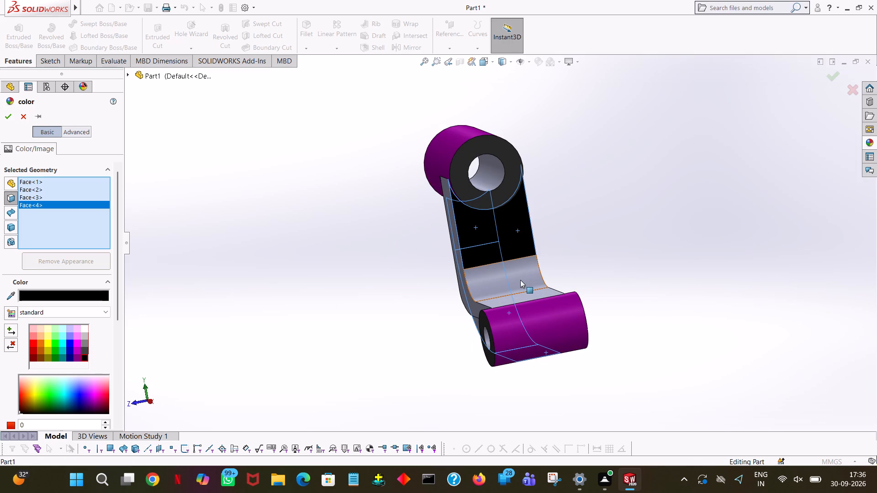
{"action": "middle_click_drag", "start_coordinate": [557, 274], "coordinate": [571, 401]}
{"action": "left_click", "coordinate": [555, 305]}
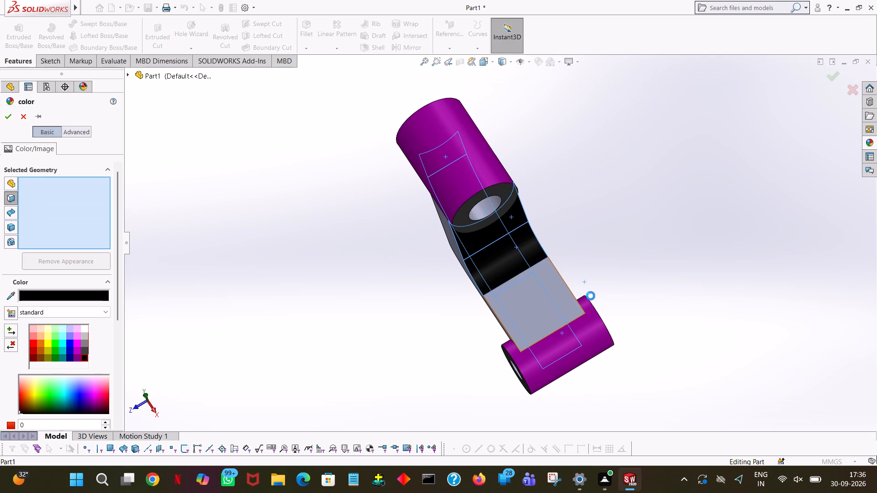
{"action": "left_click", "coordinate": [10, 119]}
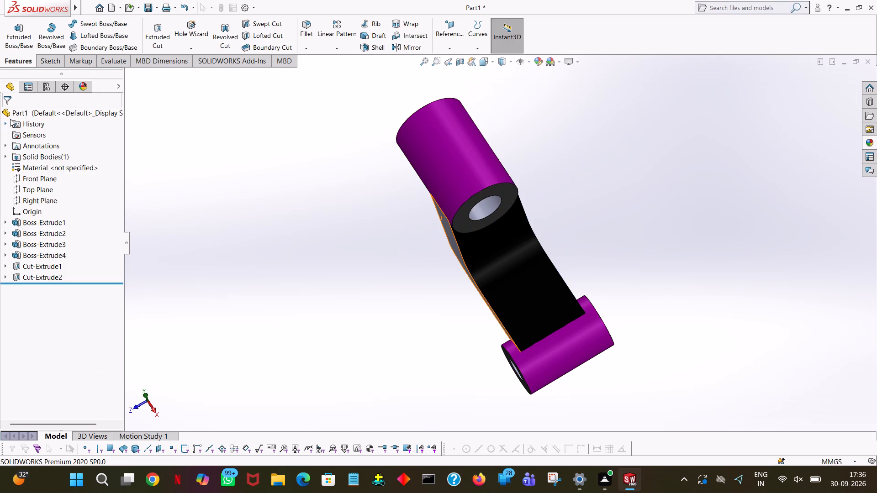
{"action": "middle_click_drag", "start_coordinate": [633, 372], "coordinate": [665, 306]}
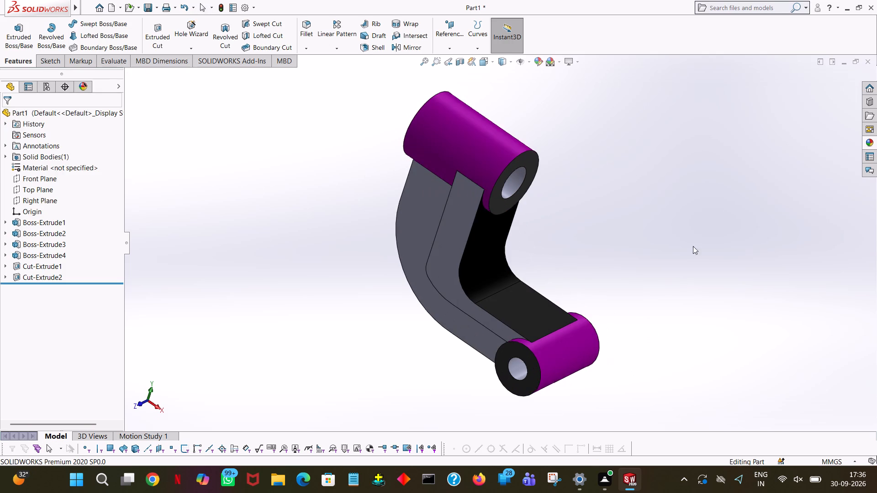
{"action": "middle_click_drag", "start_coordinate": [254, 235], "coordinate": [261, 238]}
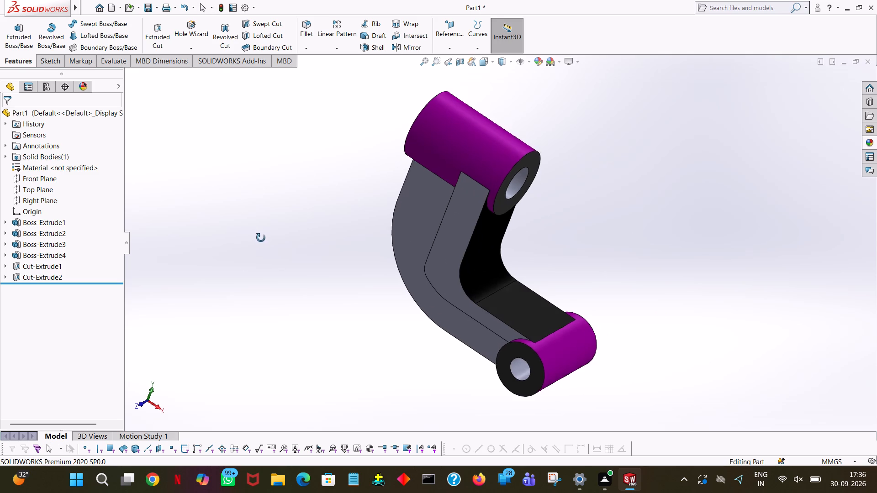
Apply a brown colour to the two L-shaped side faces of the reinforcement, one on each side of the arm.
{"action": "middle_click_drag", "start_coordinate": [261, 238], "coordinate": [412, 399]}
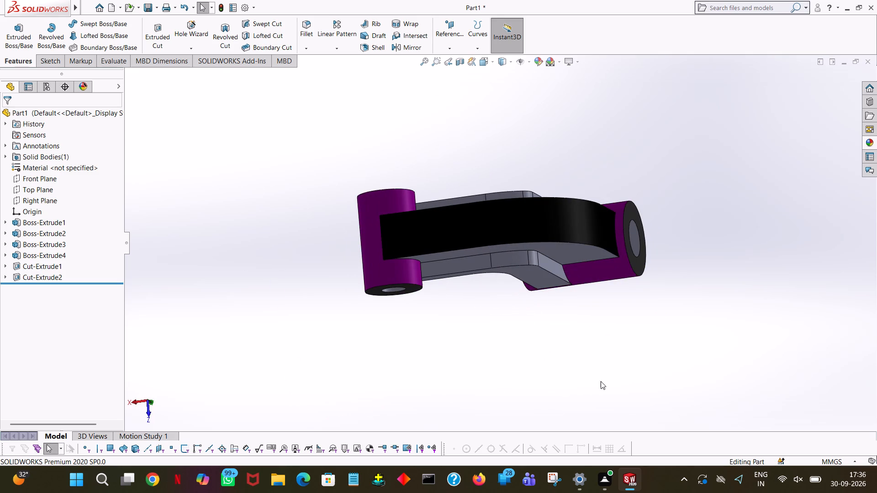
{"action": "middle_click_drag", "start_coordinate": [584, 423], "coordinate": [512, 492]}
{"action": "right_click_drag", "start_coordinate": [535, 492], "coordinate": [515, 492]}
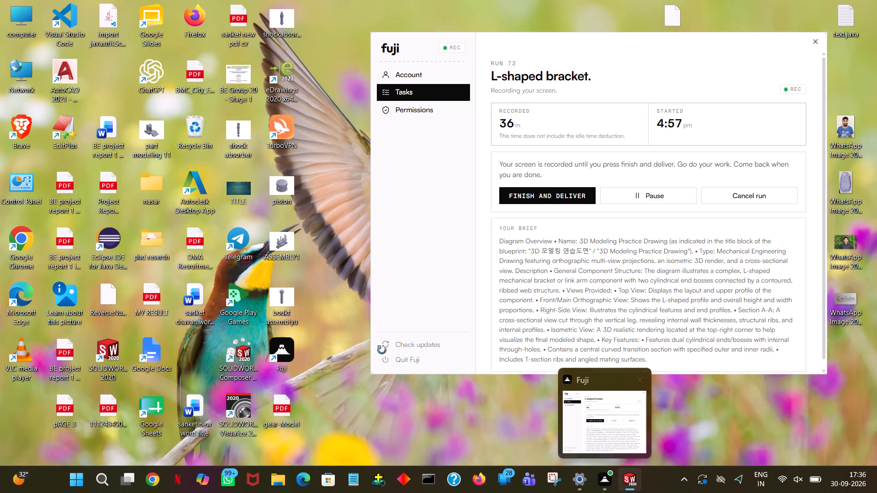
{"action": "middle_click_drag", "start_coordinate": [522, 217], "coordinate": [516, 362]}
{"action": "middle_click", "coordinate": [521, 372]}
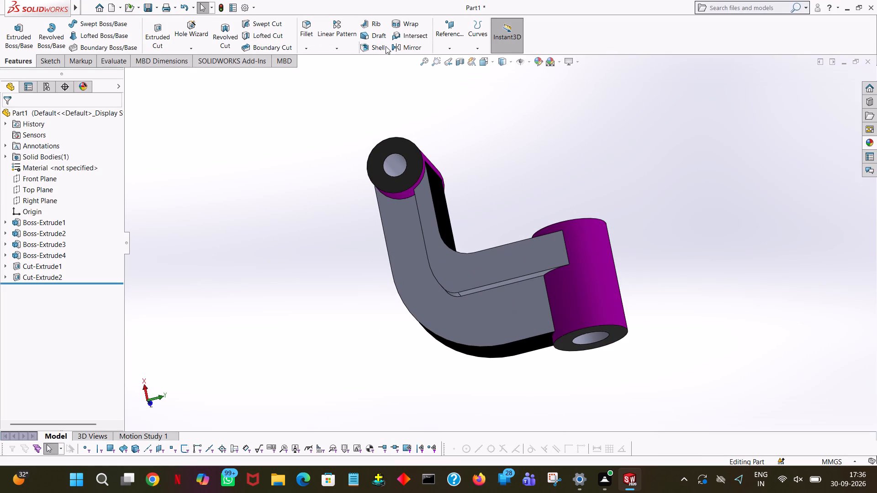
{"action": "left_click", "coordinate": [482, 269]}
{"action": "left_click", "coordinate": [571, 226]}
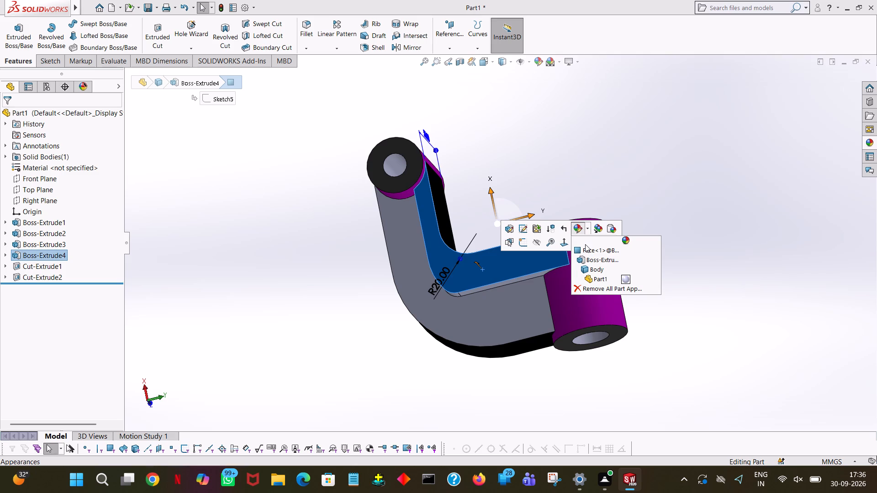
{"action": "left_click", "coordinate": [586, 247]}
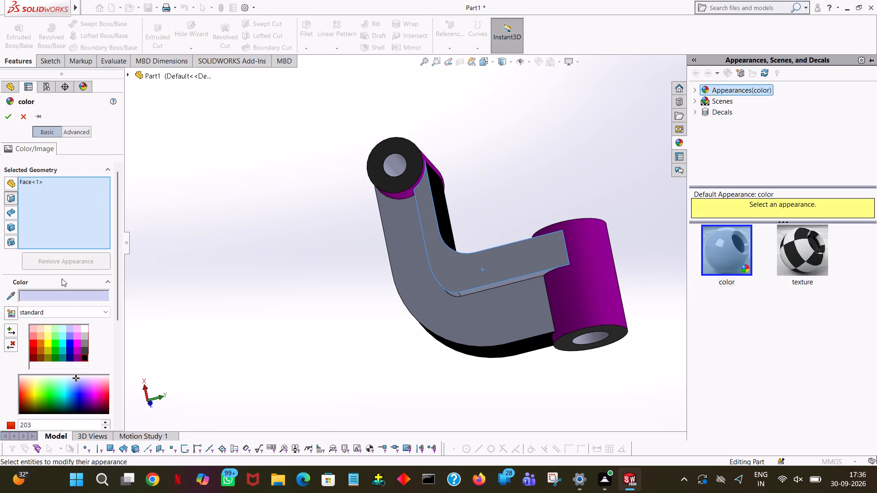
{"action": "left_click", "coordinate": [85, 342]}
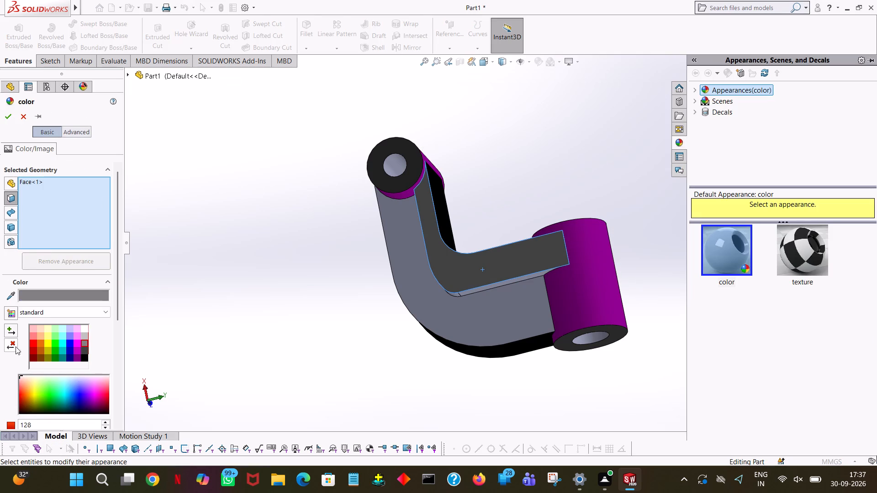
{"action": "left_click", "coordinate": [41, 352]}
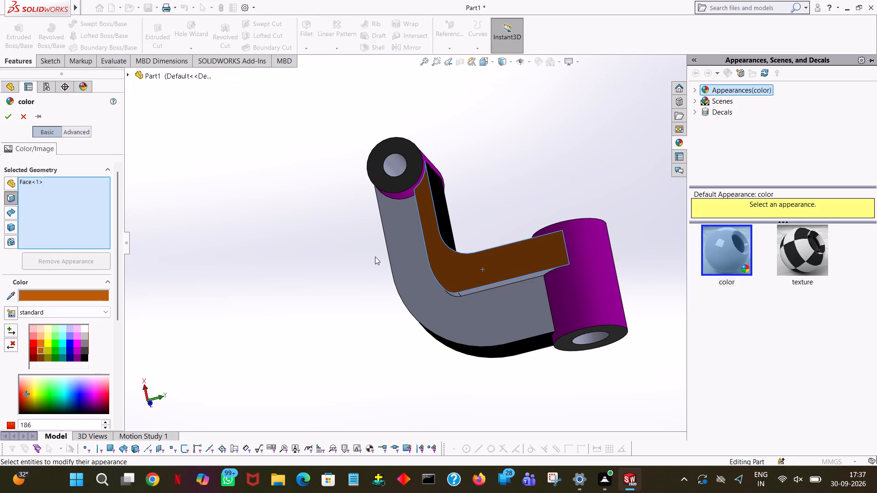
{"action": "middle_click_drag", "start_coordinate": [378, 256], "coordinate": [195, 330]}
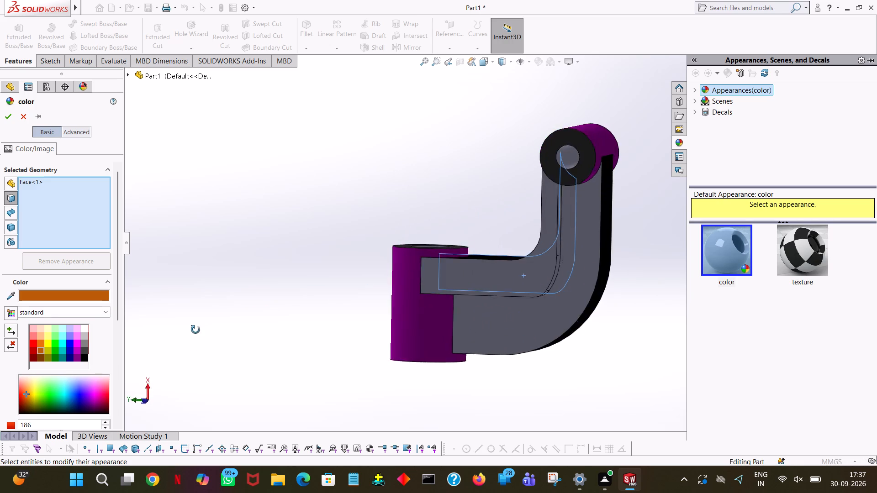
{"action": "middle_click_drag", "start_coordinate": [195, 330], "coordinate": [192, 368]}
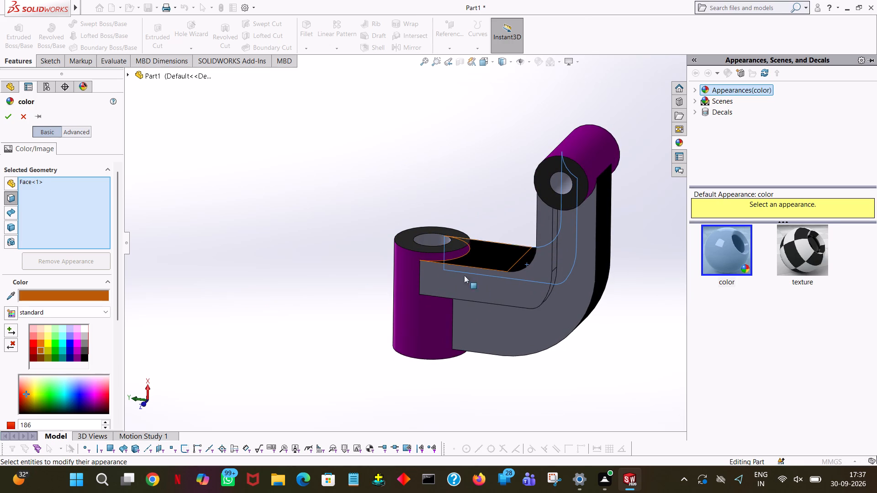
{"action": "left_click", "coordinate": [498, 283]}
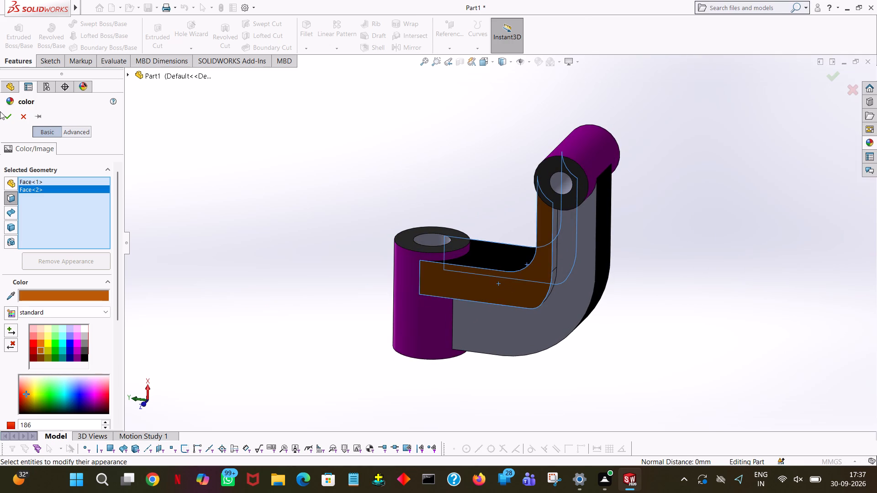
{"action": "left_click", "coordinate": [3, 113]}
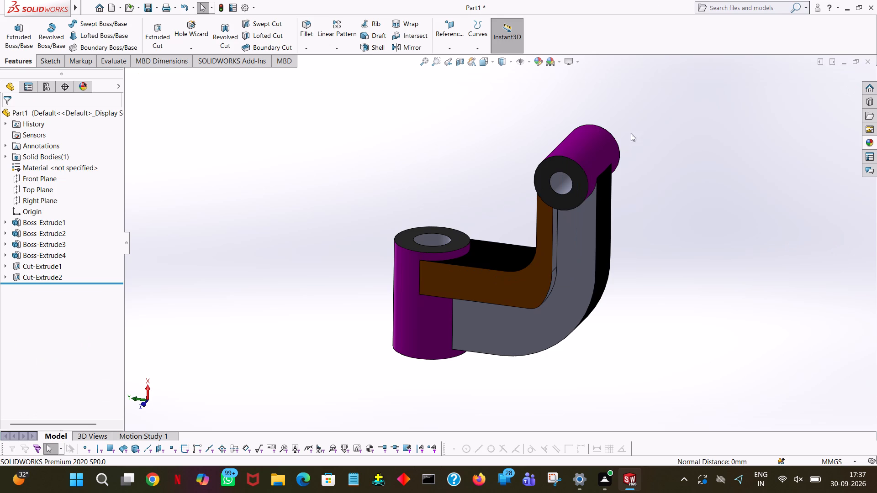
Apply bright red to the two wide, flat side faces of the curved arm, one on each side.
{"action": "middle_click_drag", "start_coordinate": [569, 363], "coordinate": [441, 370]}
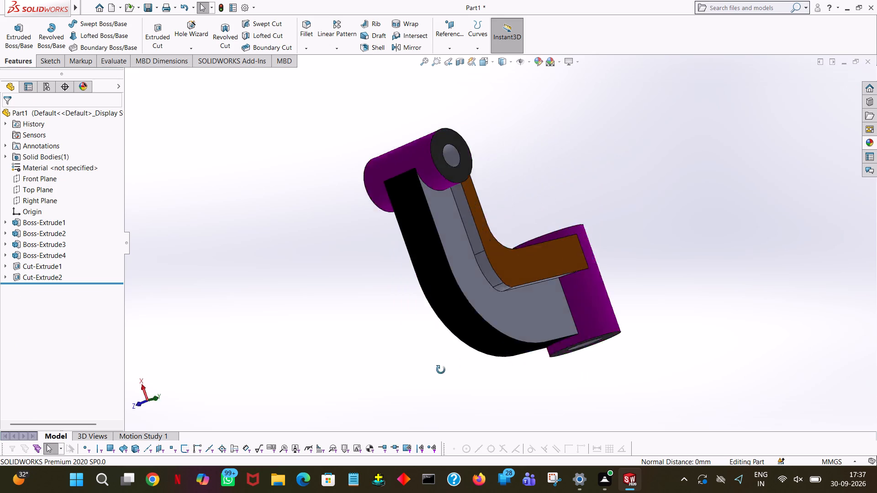
{"action": "middle_click_drag", "start_coordinate": [441, 370], "coordinate": [424, 388]}
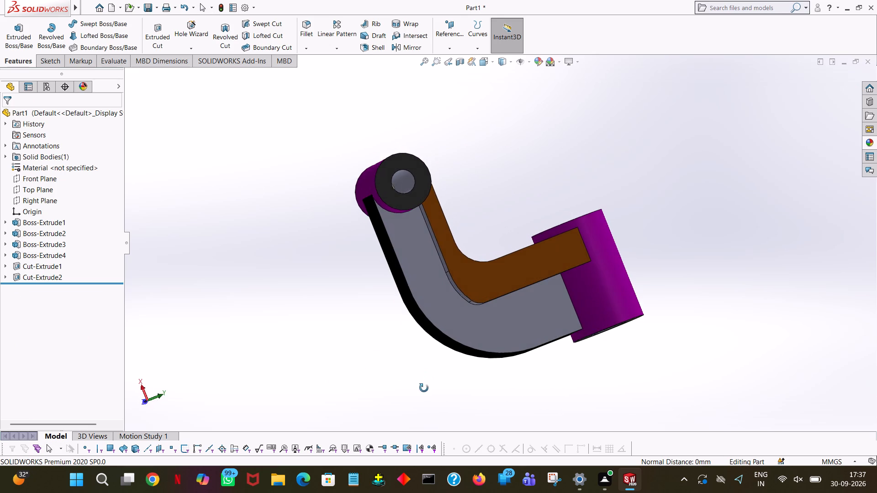
{"action": "middle_click_drag", "start_coordinate": [424, 388], "coordinate": [424, 389]}
{"action": "left_click", "coordinate": [453, 326]}
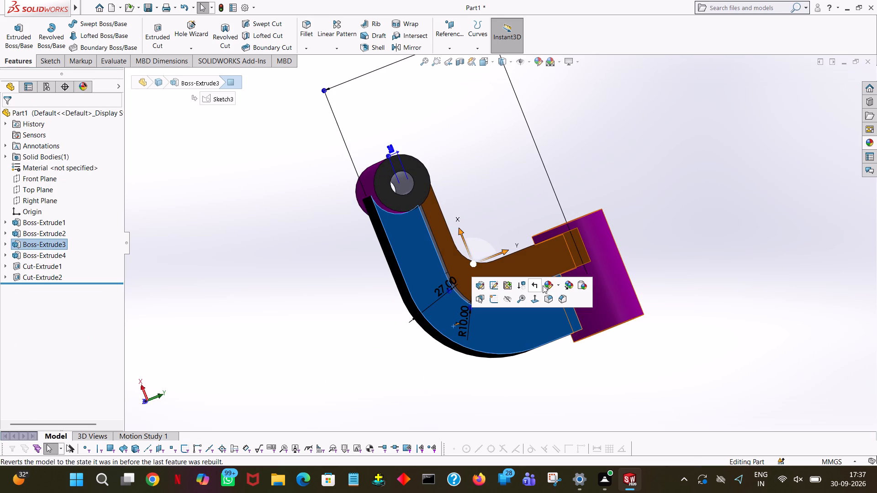
{"action": "left_click", "coordinate": [546, 286]}
{"action": "left_click", "coordinate": [571, 307]}
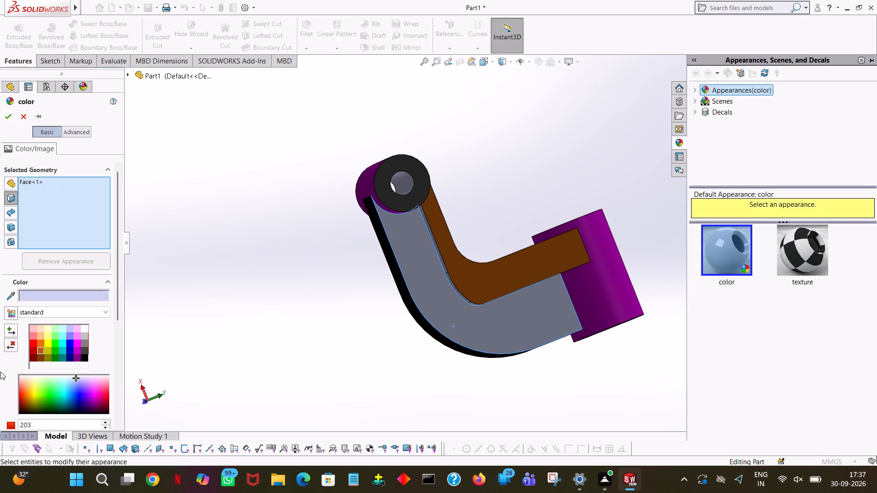
{"action": "left_click", "coordinate": [36, 355]}
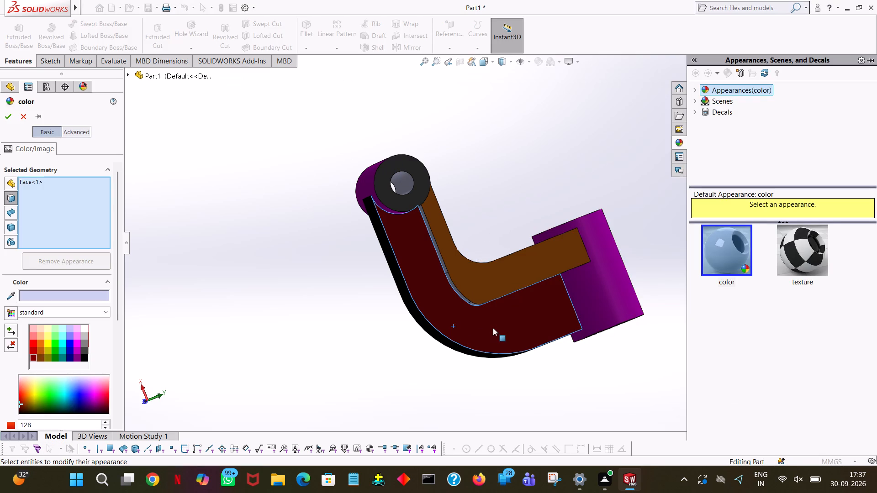
{"action": "left_click", "coordinate": [30, 348]}
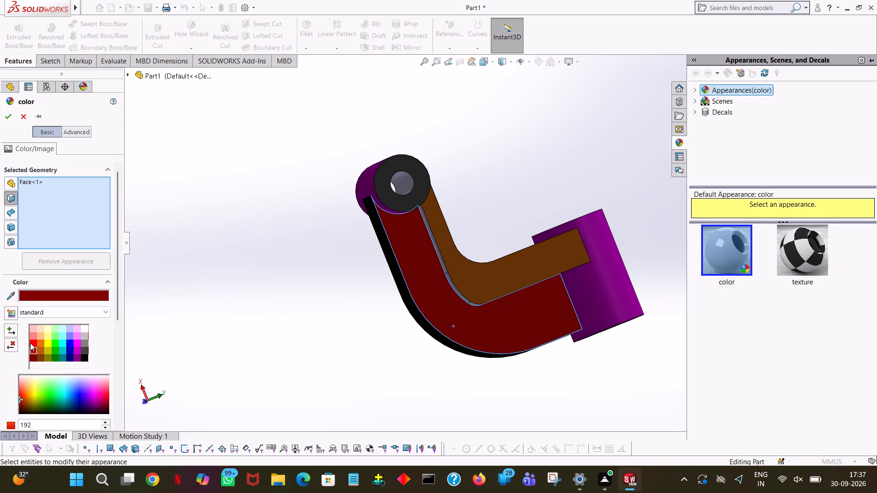
{"action": "left_click", "coordinate": [30, 342]}
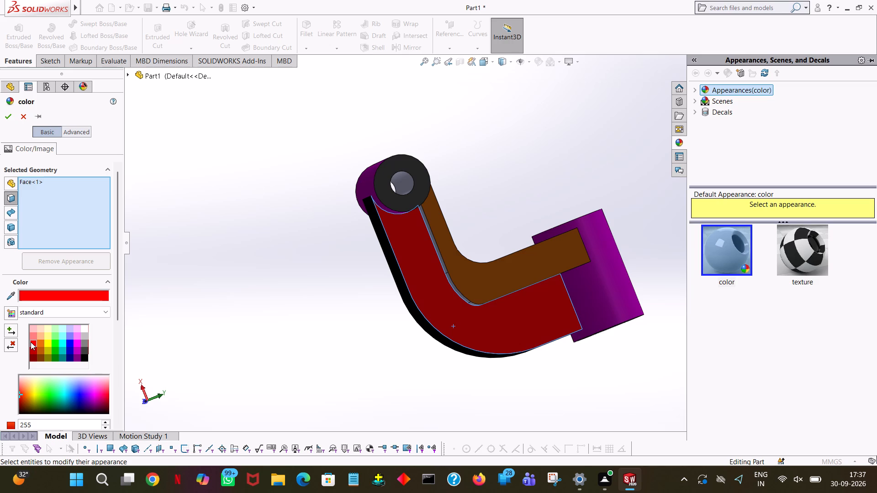
{"action": "middle_click_drag", "start_coordinate": [295, 276], "coordinate": [321, 242]}
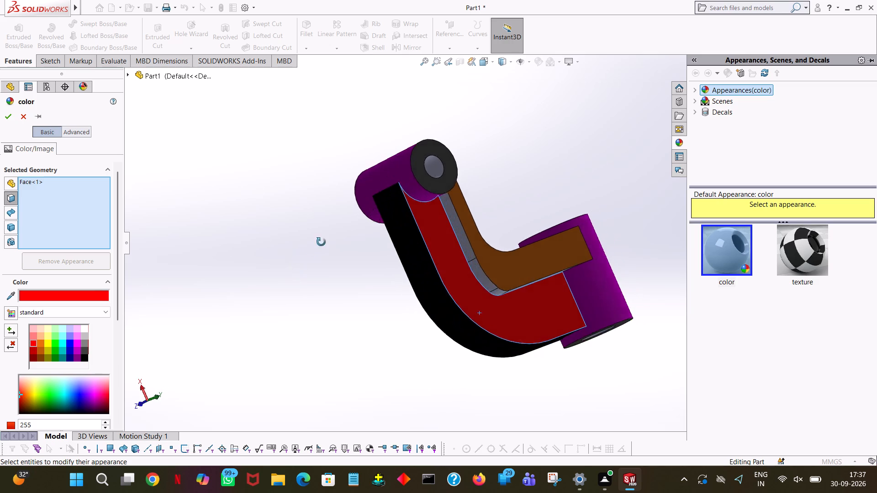
{"action": "middle_click_drag", "start_coordinate": [321, 242], "coordinate": [382, 160]}
{"action": "middle_click_drag", "start_coordinate": [382, 160], "coordinate": [362, 229]}
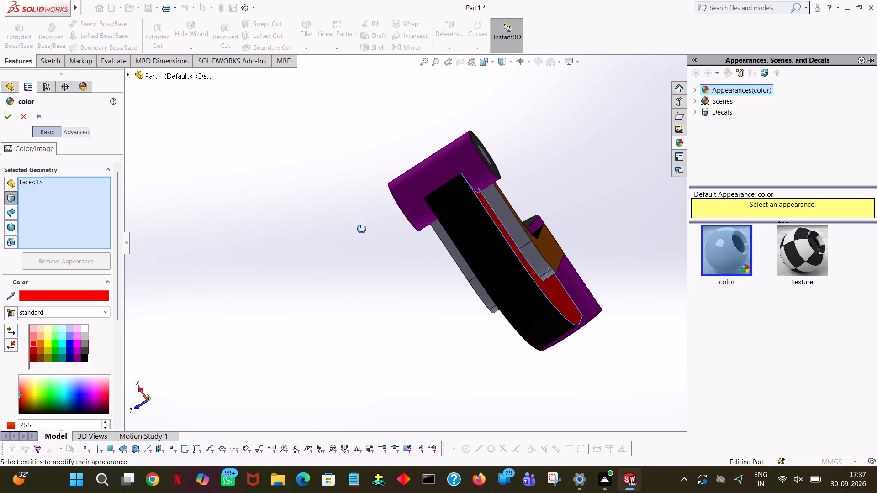
{"action": "middle_click_drag", "start_coordinate": [362, 229], "coordinate": [419, 162]}
{"action": "left_click", "coordinate": [563, 226]}
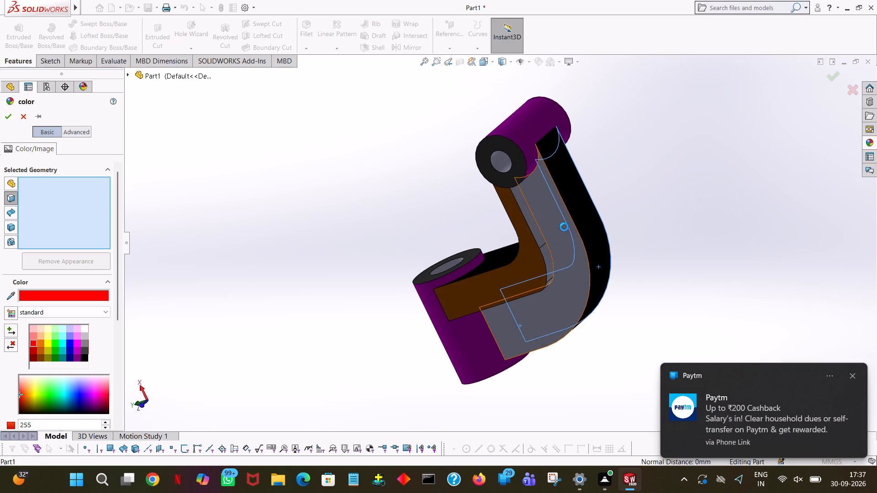
{"action": "middle_click_drag", "start_coordinate": [626, 217], "coordinate": [568, 297]}
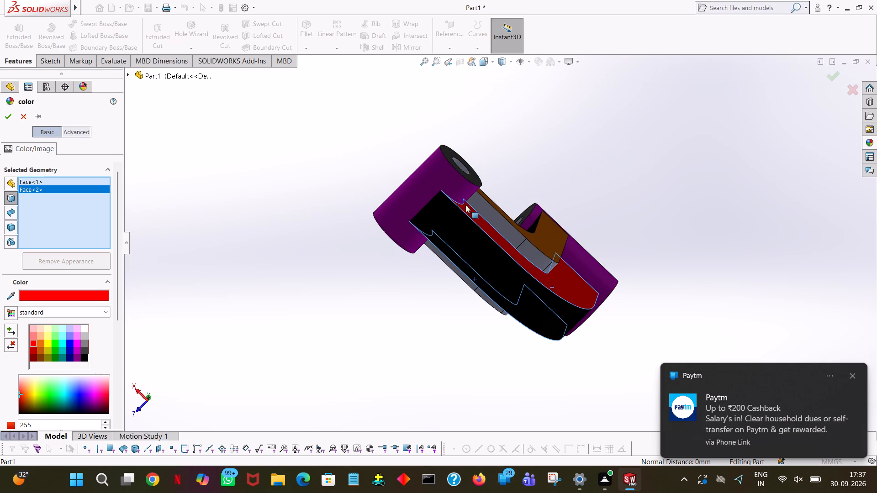
{"action": "left_click", "coordinate": [489, 220]}
{"action": "left_click", "coordinate": [539, 252]}
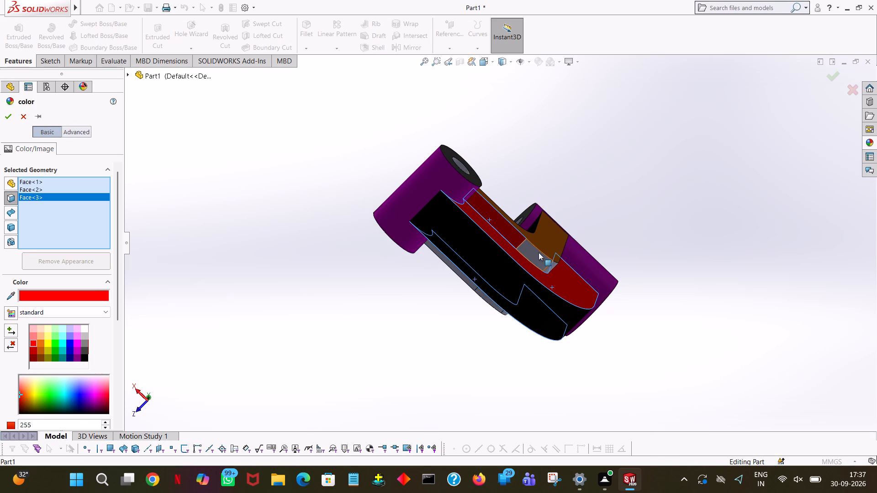
{"action": "middle_click_drag", "start_coordinate": [648, 317], "coordinate": [602, 236]}
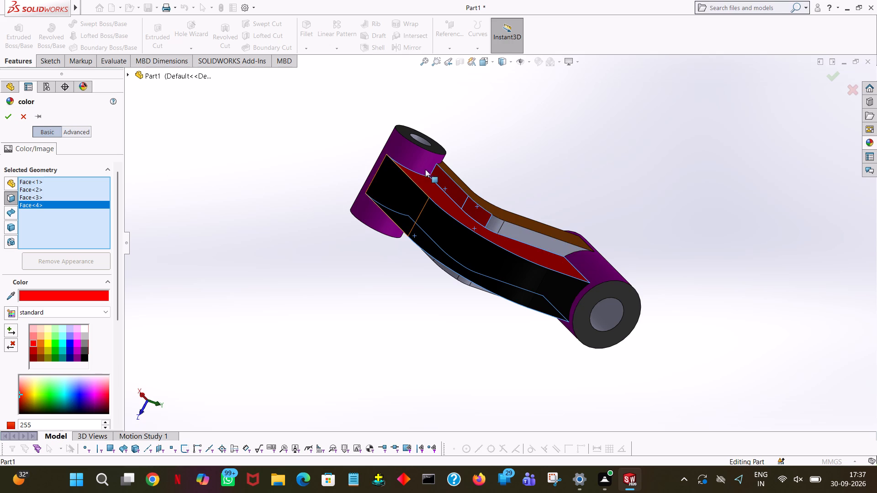
{"action": "left_click", "coordinate": [478, 213]}
{"action": "left_click", "coordinate": [439, 178]}
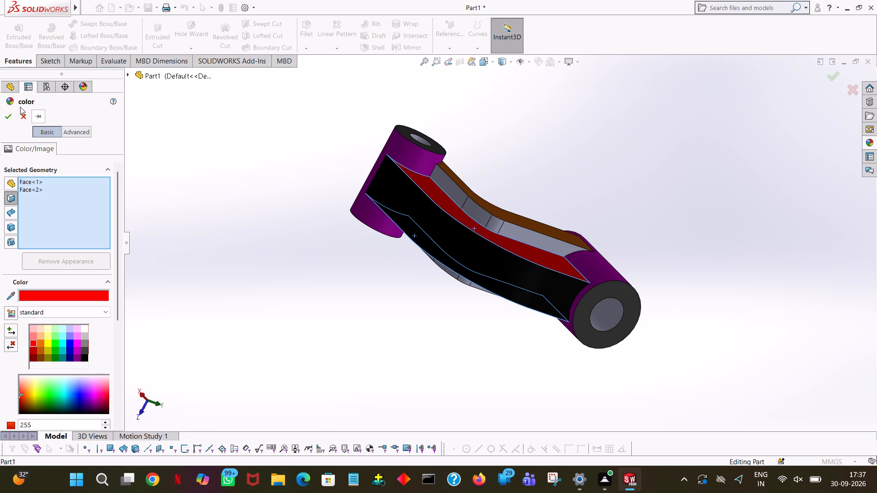
{"action": "left_click", "coordinate": [11, 119]}
Apply bright blue to the eight narrow faces along the reinforcement's outer edge, four straight or curved faces on each side of the arm.
{"action": "middle_click_drag", "start_coordinate": [671, 216], "coordinate": [691, 183]}
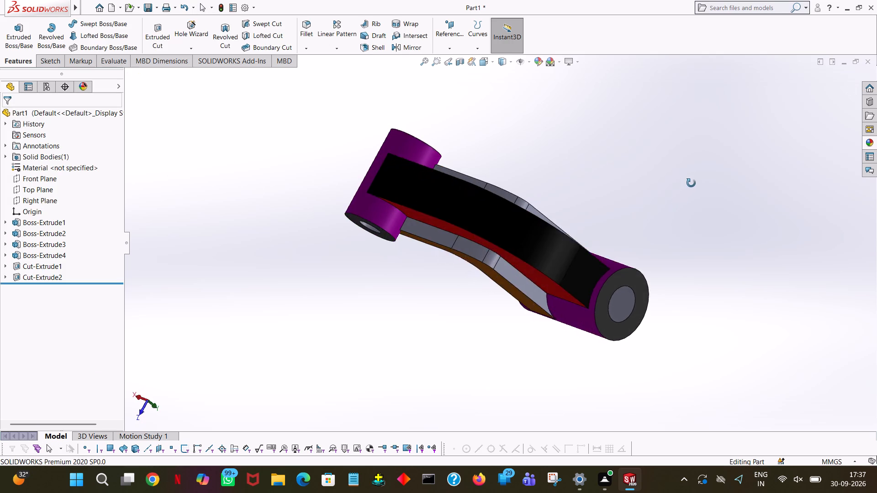
{"action": "middle_click_drag", "start_coordinate": [691, 183], "coordinate": [696, 302]}
{"action": "left_click", "coordinate": [469, 233]}
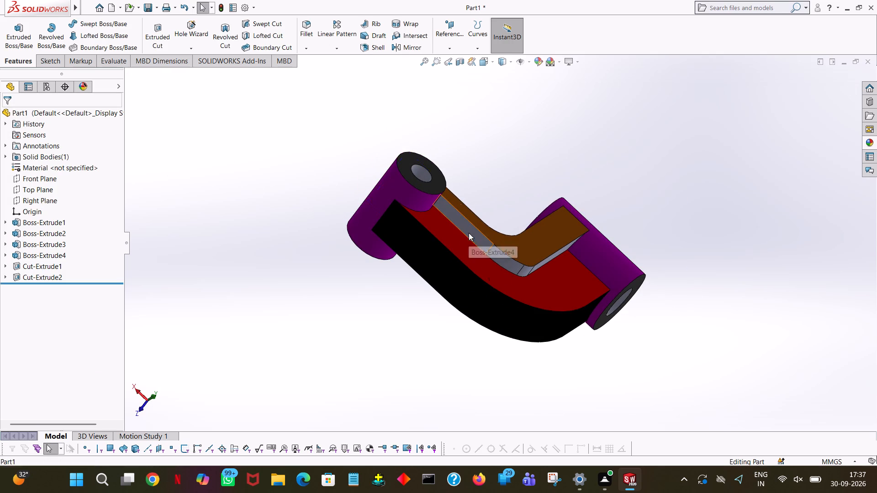
{"action": "left_click", "coordinate": [562, 191]}
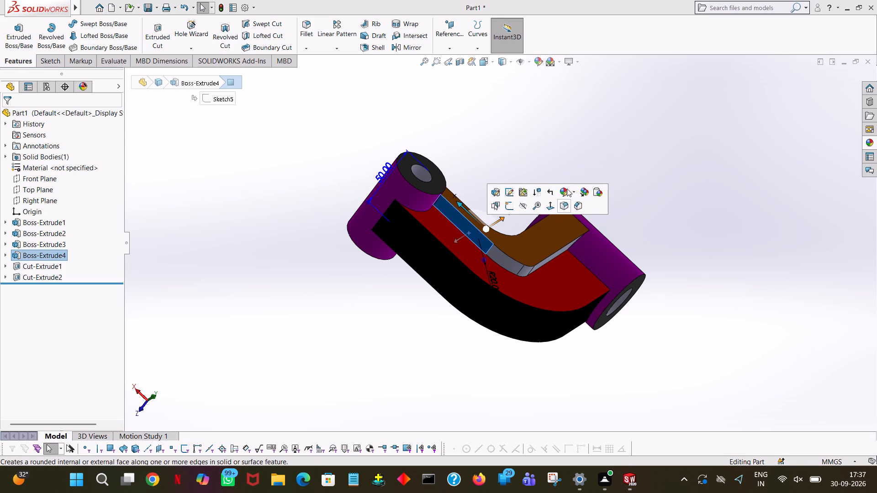
{"action": "left_click", "coordinate": [567, 189]}
{"action": "left_click", "coordinate": [573, 215]}
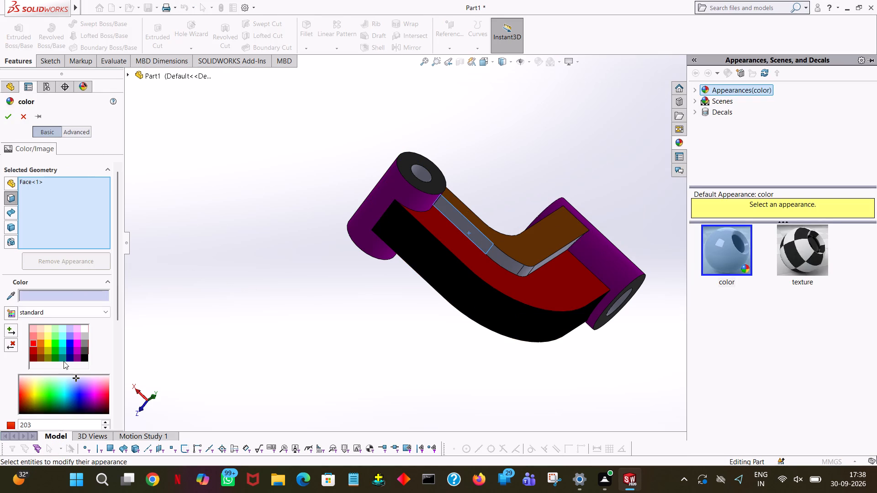
{"action": "left_click", "coordinate": [69, 345]}
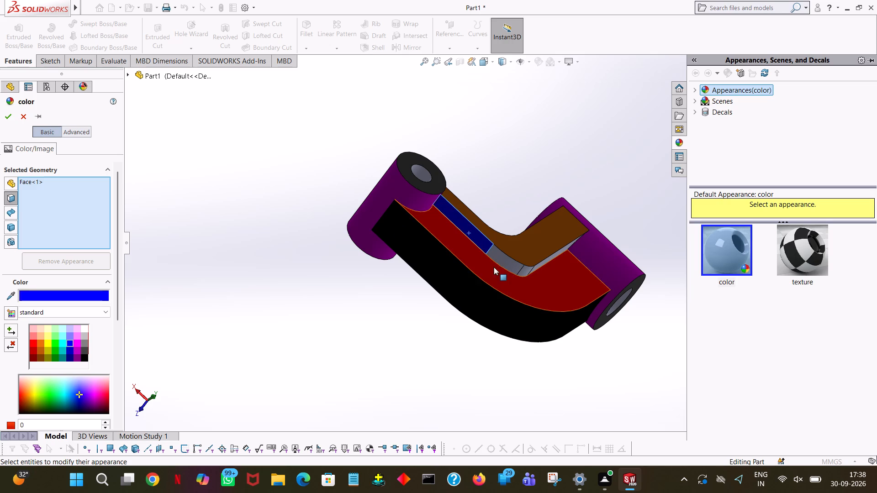
{"action": "left_click", "coordinate": [496, 257]}
{"action": "left_click", "coordinate": [522, 268]}
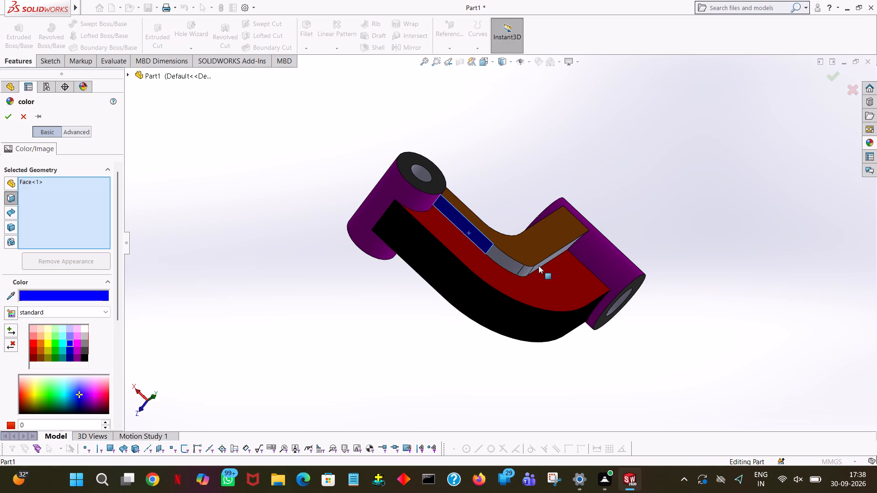
{"action": "left_click", "coordinate": [517, 266]}
{"action": "left_click", "coordinate": [530, 271]}
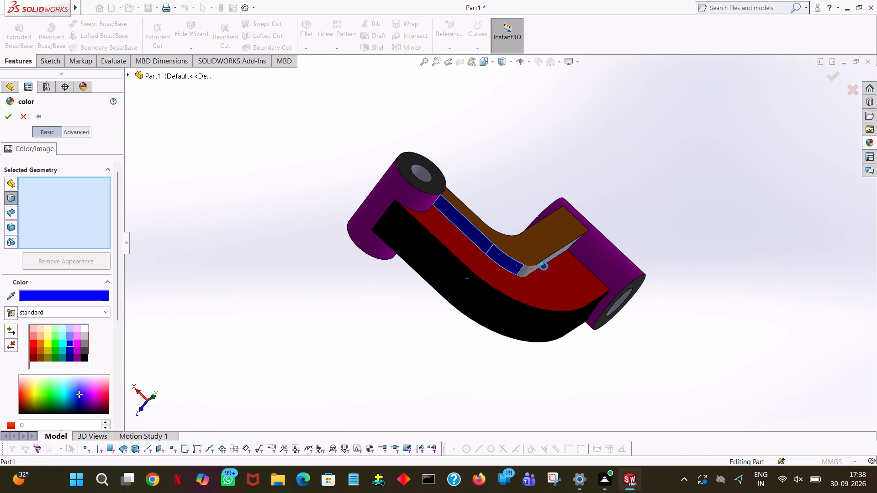
{"action": "middle_click_drag", "start_coordinate": [693, 346], "coordinate": [643, 300]}
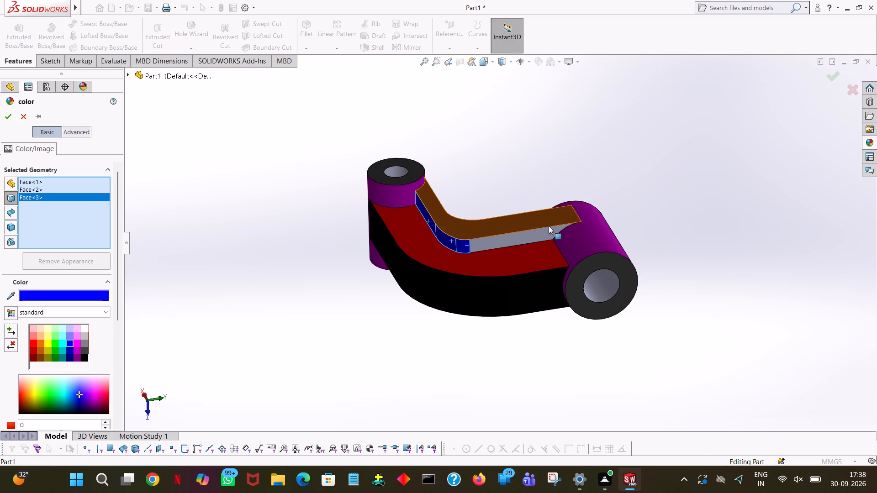
{"action": "left_click", "coordinate": [549, 226]}
{"action": "left_click", "coordinate": [544, 219]}
{"action": "left_click", "coordinate": [539, 231]}
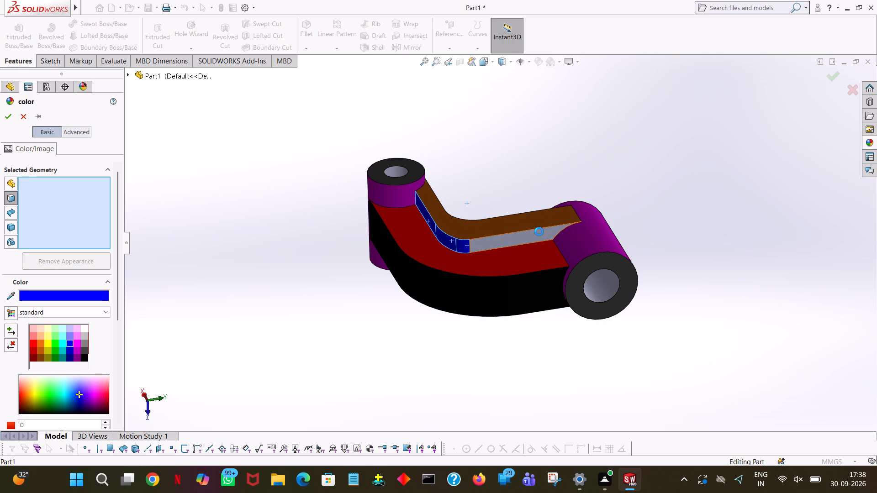
{"action": "middle_click_drag", "start_coordinate": [528, 321], "coordinate": [523, 186]}
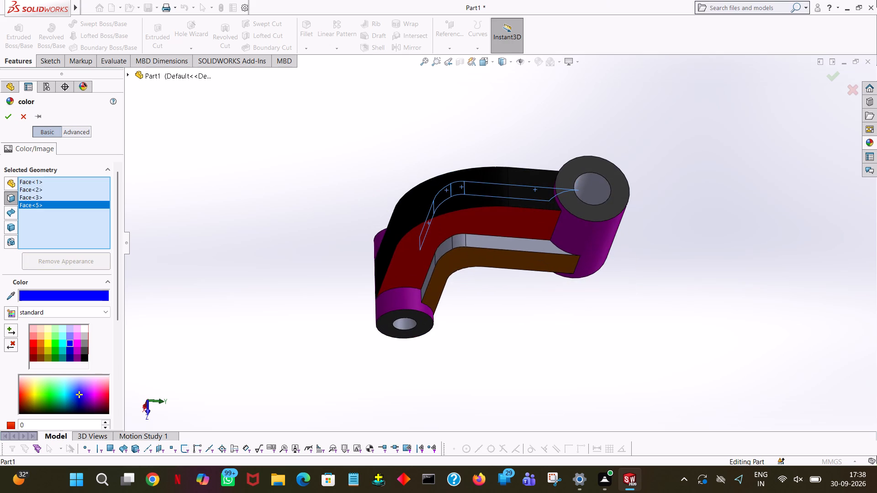
{"action": "left_click", "coordinate": [546, 246]}
{"action": "left_click", "coordinate": [457, 245]}
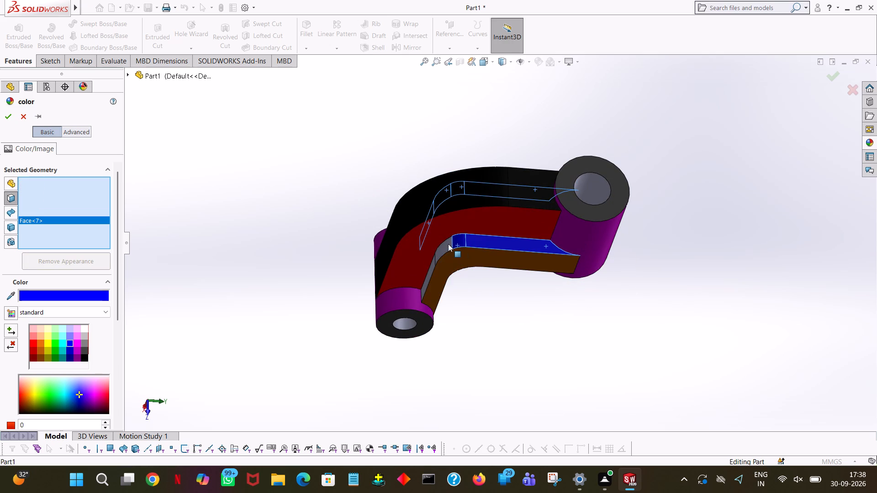
{"action": "left_click", "coordinate": [444, 249]}
{"action": "left_click", "coordinate": [428, 282]}
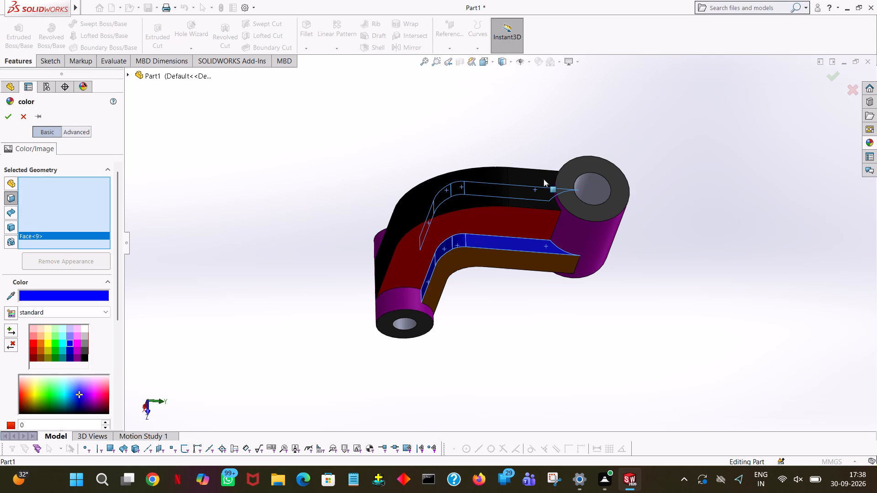
{"action": "middle_click_drag", "start_coordinate": [578, 150], "coordinate": [603, 316]}
{"action": "middle_click_drag", "start_coordinate": [639, 194], "coordinate": [640, 255]}
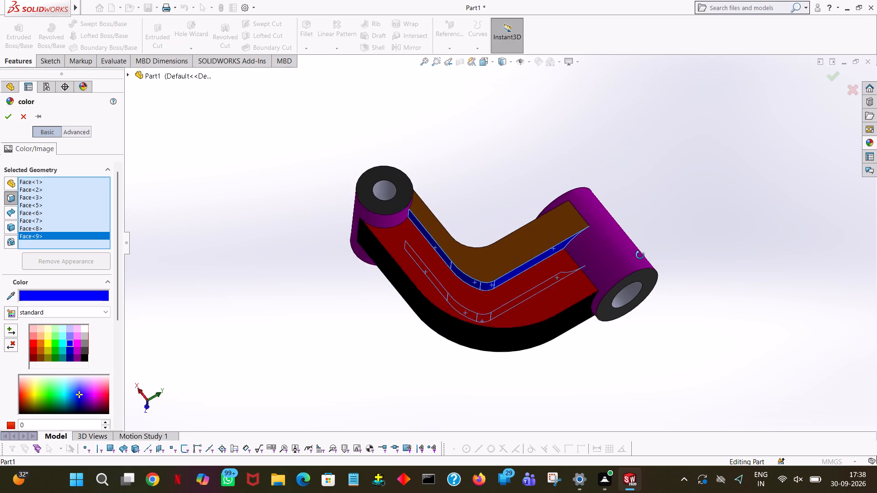
{"action": "middle_click_drag", "start_coordinate": [640, 255], "coordinate": [639, 398]}
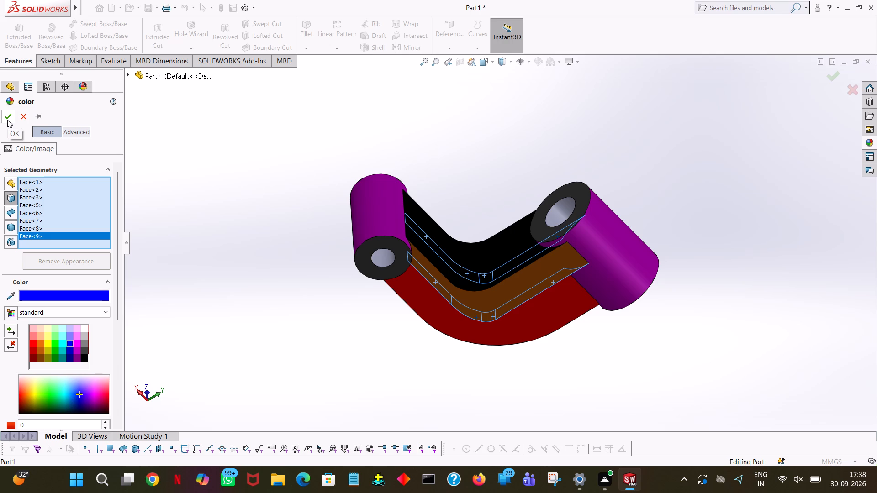
{"action": "left_click", "coordinate": [7, 120]}
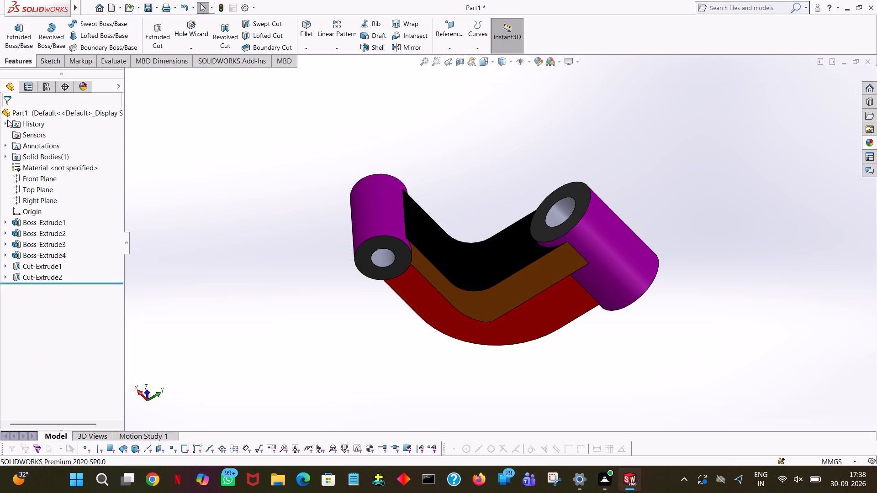
Apply dark navy blue to the inner cylindrical faces of both bores, in the large and the small cylinder.
{"action": "middle_click_drag", "start_coordinate": [622, 312], "coordinate": [518, 250]}
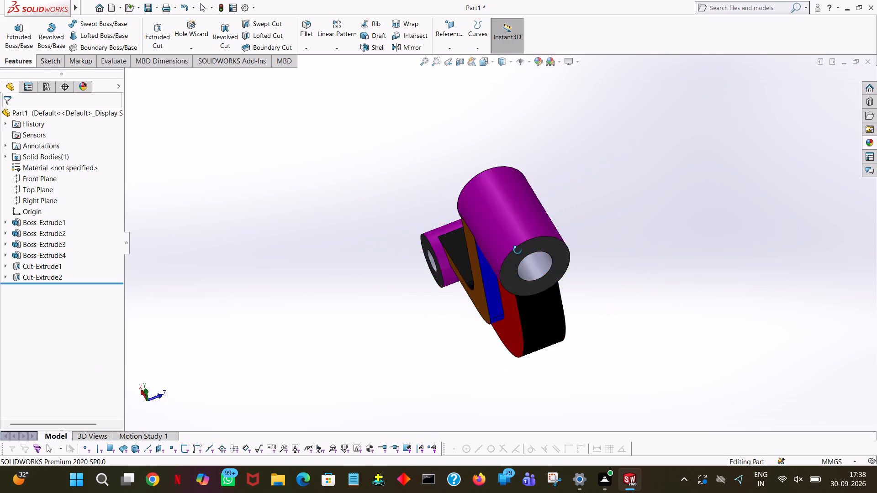
{"action": "middle_click_drag", "start_coordinate": [518, 250], "coordinate": [526, 253]}
{"action": "middle_click_drag", "start_coordinate": [492, 244], "coordinate": [468, 237]}
{"action": "middle_click_drag", "start_coordinate": [452, 233], "coordinate": [490, 127]}
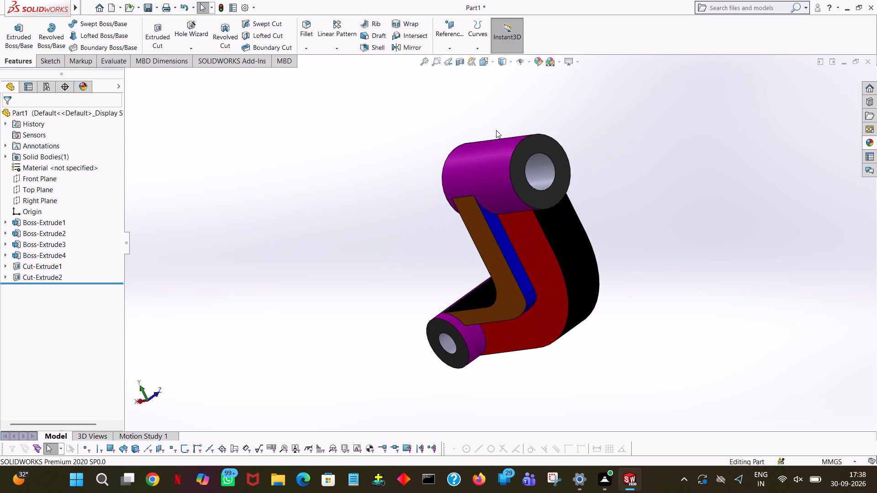
{"action": "middle_click_drag", "start_coordinate": [668, 221], "coordinate": [620, 220]}
{"action": "middle_click_drag", "start_coordinate": [620, 220], "coordinate": [639, 252]}
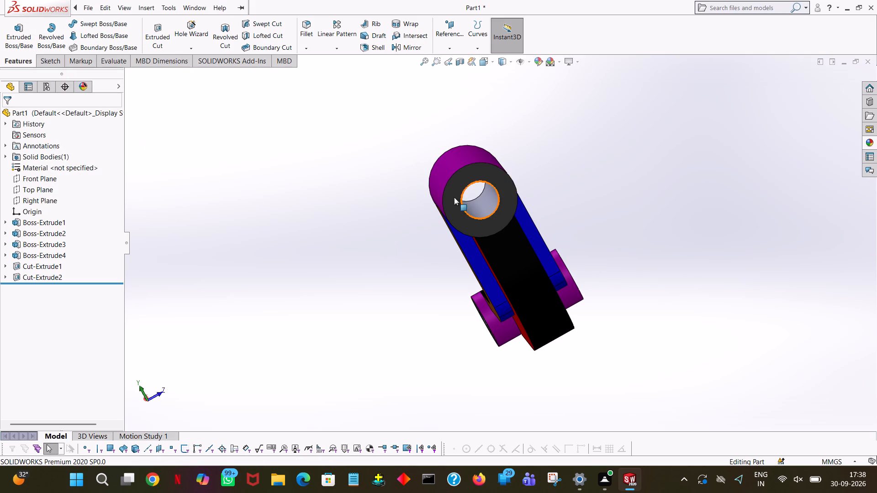
{"action": "left_click", "coordinate": [494, 204]}
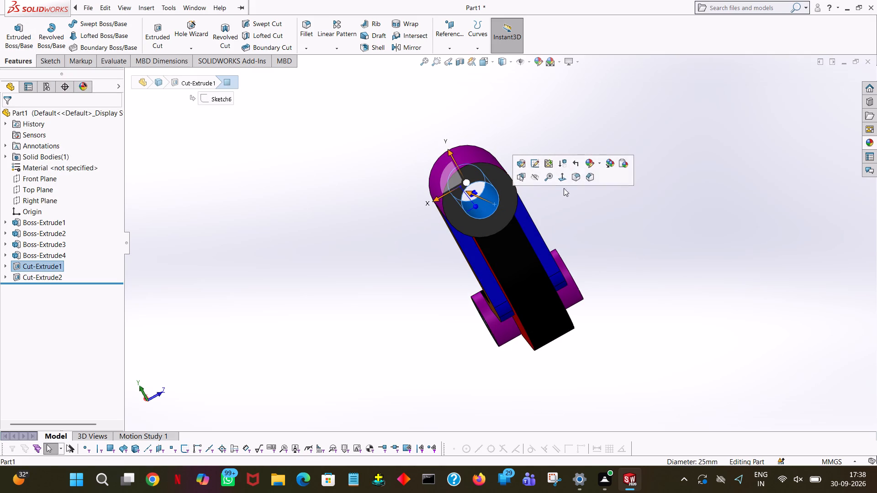
{"action": "left_click", "coordinate": [585, 161]}
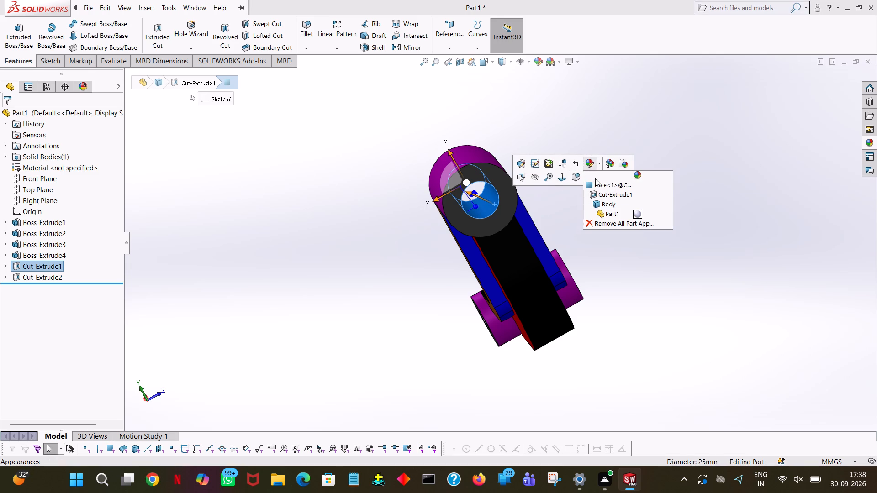
{"action": "left_click", "coordinate": [602, 183]}
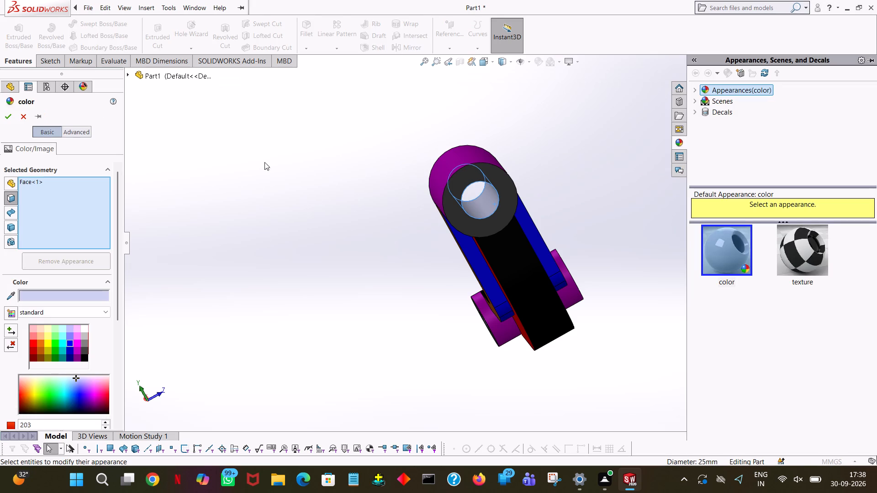
{"action": "left_click", "coordinate": [70, 359]}
{"action": "middle_click_drag", "start_coordinate": [608, 278], "coordinate": [534, 315]}
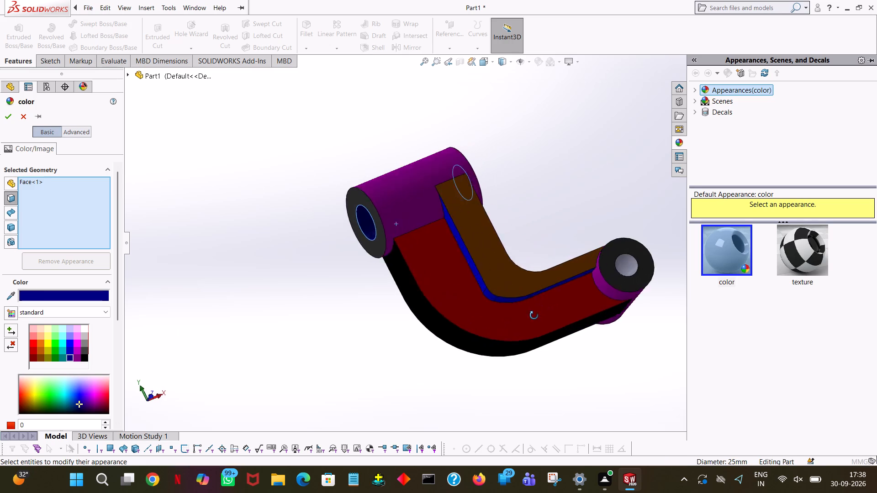
{"action": "middle_click_drag", "start_coordinate": [534, 315], "coordinate": [488, 342]}
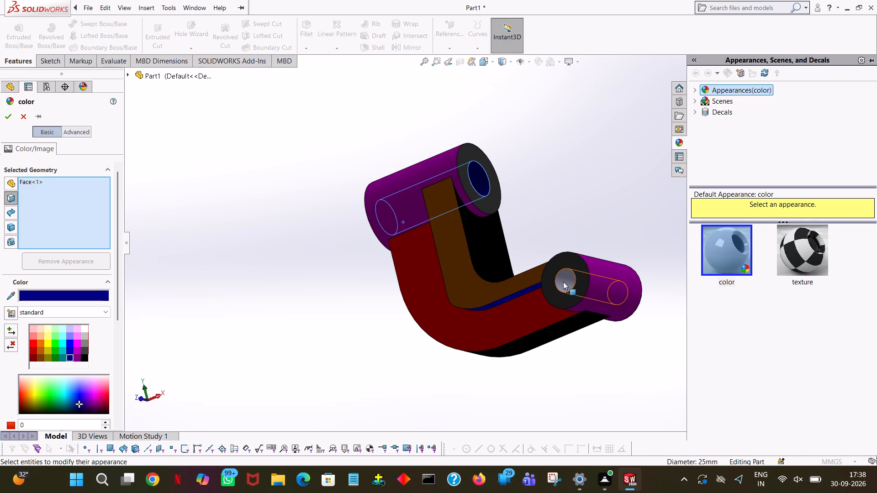
{"action": "left_click", "coordinate": [563, 282]}
{"action": "middle_click_drag", "start_coordinate": [618, 192], "coordinate": [434, 262]}
{"action": "middle_click_drag", "start_coordinate": [272, 215], "coordinate": [268, 215]}
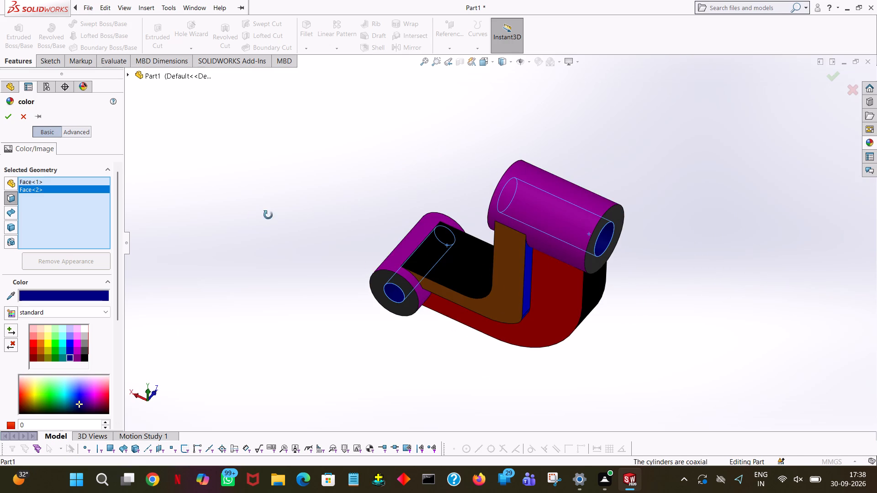
{"action": "middle_click_drag", "start_coordinate": [268, 215], "coordinate": [253, 223]}
{"action": "left_click", "coordinate": [9, 111]}
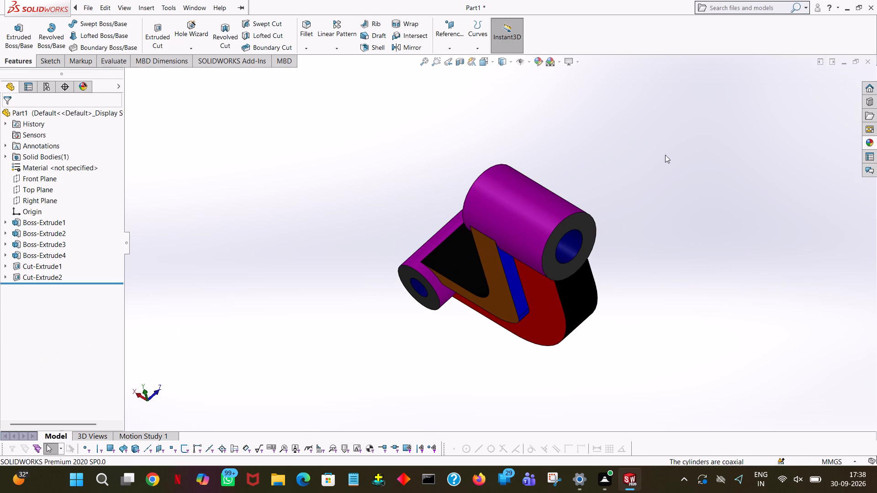
Examine the coloured part from all sides to check the face colours on the cylinders, arm, reinforcement and bores.
{"action": "left_click", "coordinate": [687, 149]}
{"action": "middle_click_drag", "start_coordinate": [687, 149], "coordinate": [601, 155]}
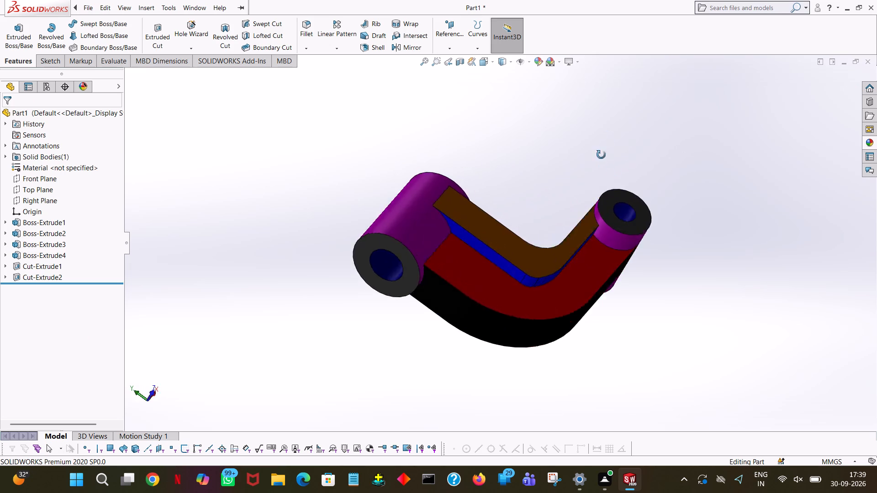
{"action": "middle_click_drag", "start_coordinate": [601, 155], "coordinate": [578, 265]}
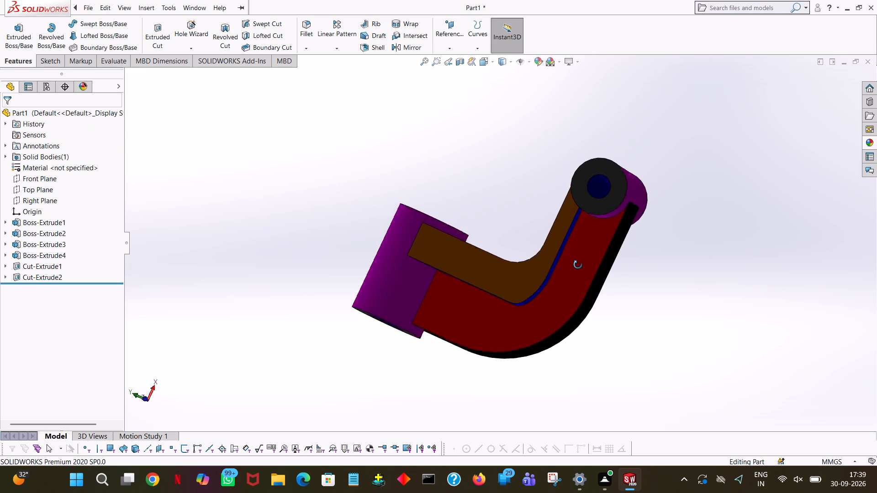
{"action": "middle_click_drag", "start_coordinate": [578, 265], "coordinate": [589, 327]}
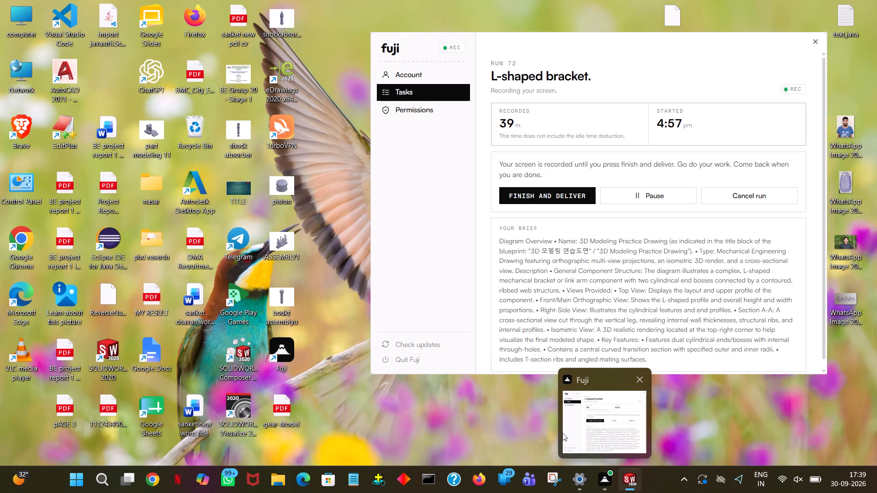
{"action": "middle_click_drag", "start_coordinate": [392, 240], "coordinate": [391, 245]}
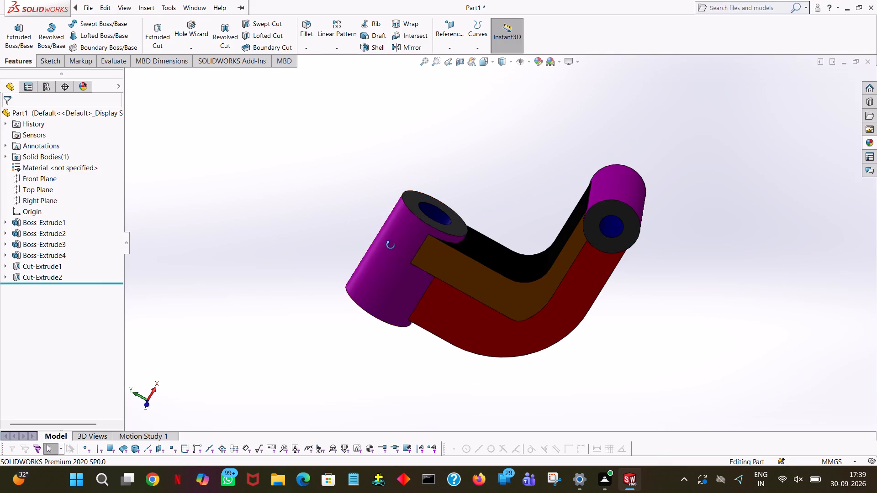
{"action": "middle_click_drag", "start_coordinate": [391, 245], "coordinate": [217, 386]}
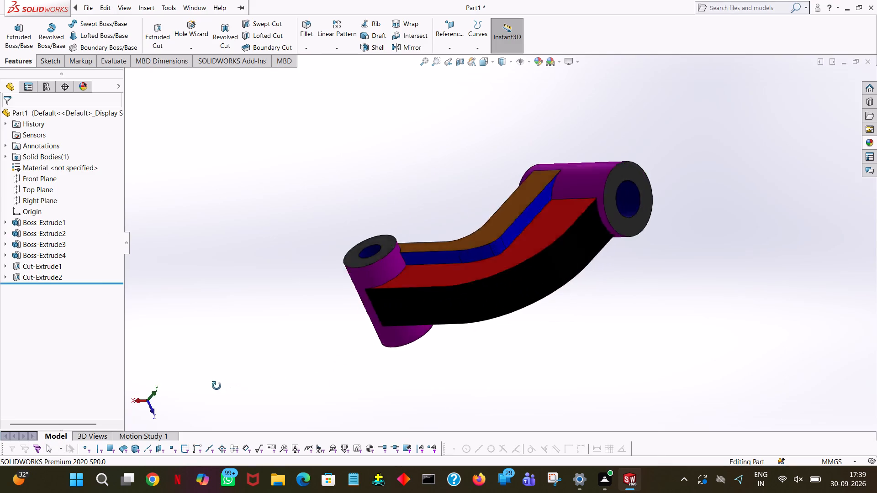
{"action": "middle_click_drag", "start_coordinate": [217, 386], "coordinate": [168, 265]}
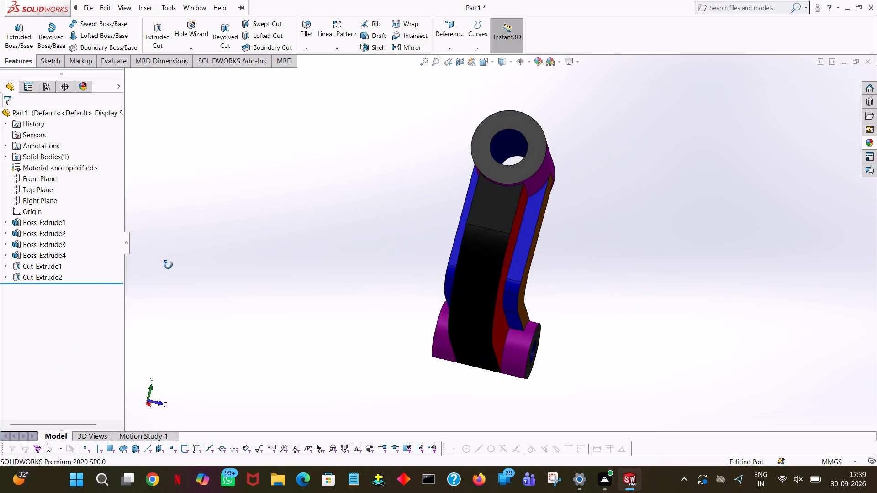
{"action": "middle_click_drag", "start_coordinate": [168, 265], "coordinate": [847, 118]}
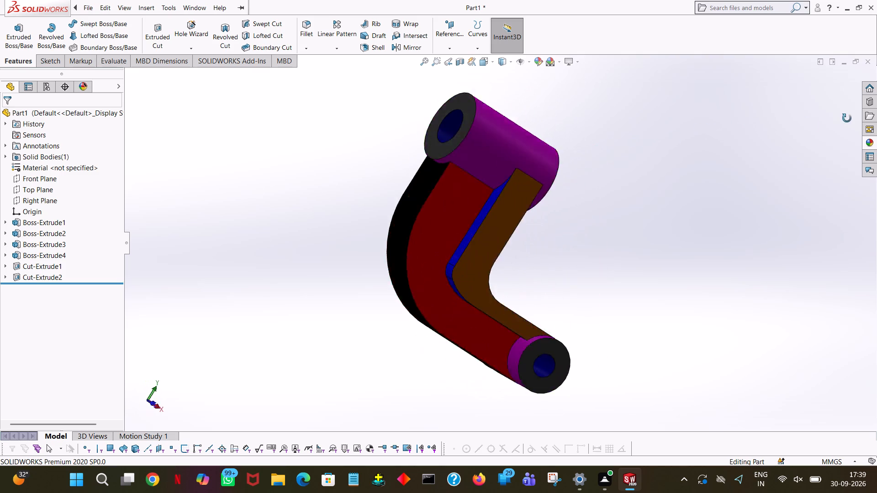
{"action": "middle_click_drag", "start_coordinate": [847, 118], "coordinate": [682, 193]}
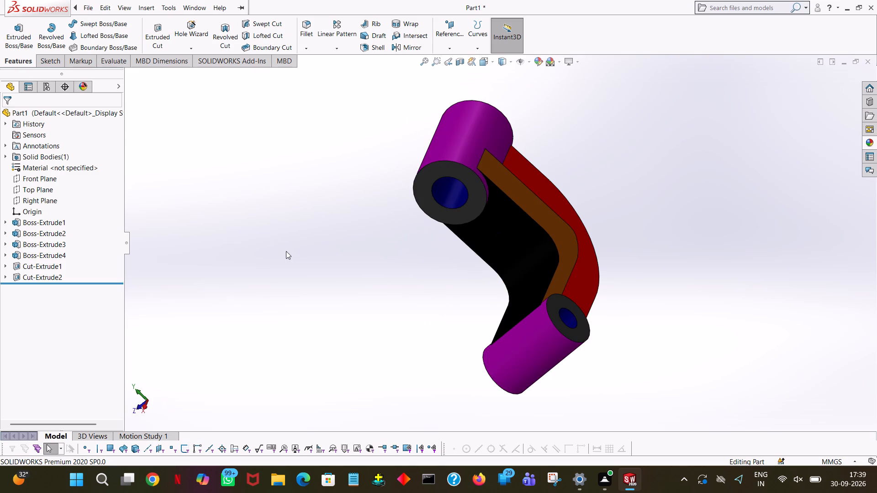
{"action": "middle_click_drag", "start_coordinate": [201, 278], "coordinate": [0, 321]}
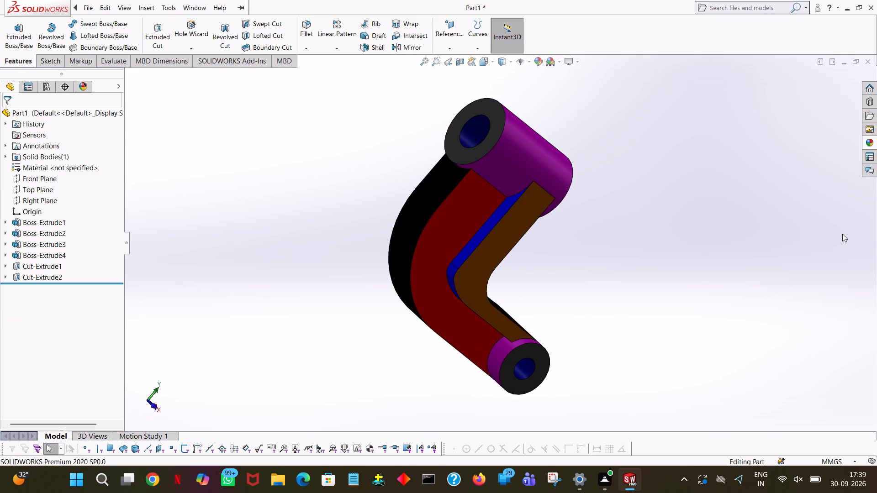
{"action": "middle_click_drag", "start_coordinate": [743, 262], "coordinate": [76, 291]}
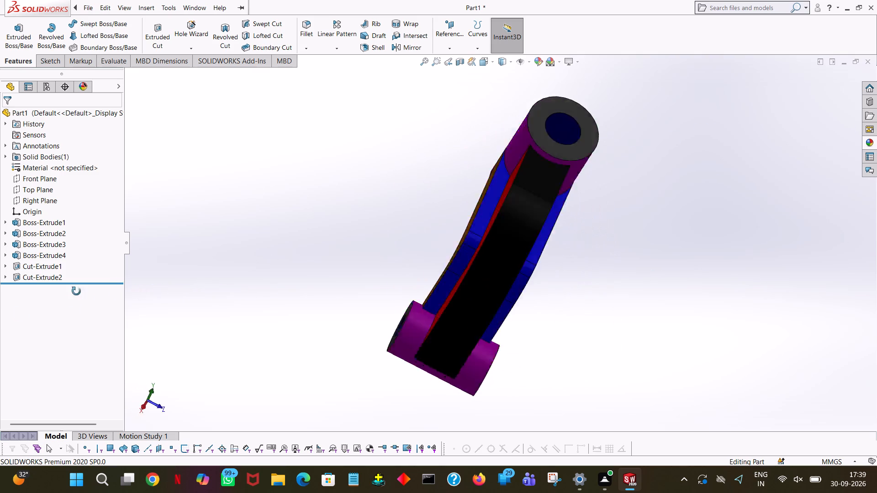
{"action": "middle_click_drag", "start_coordinate": [76, 291], "coordinate": [0, 288]}
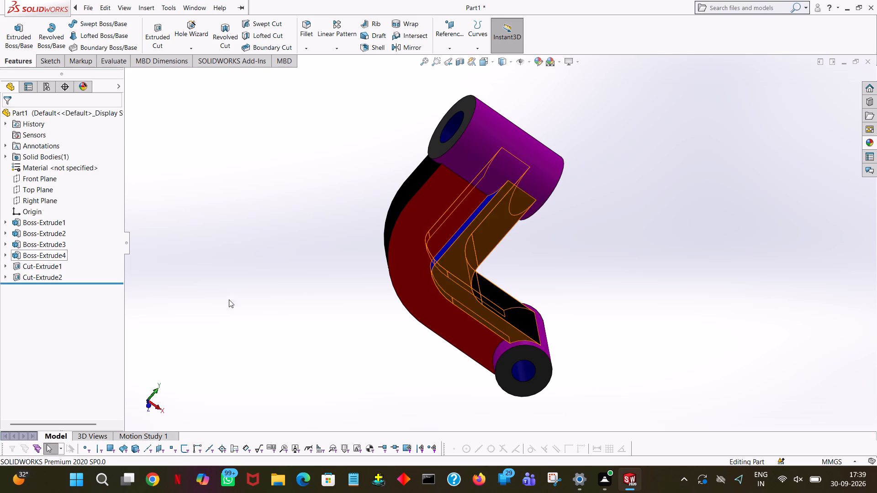
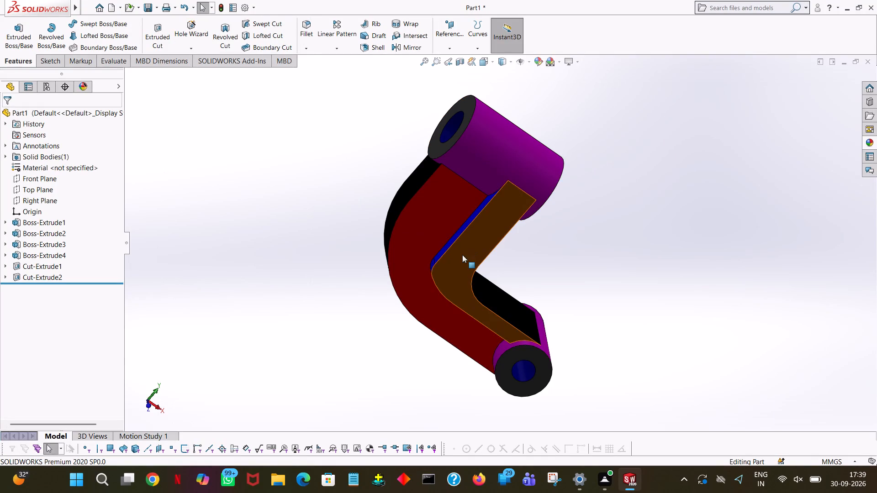
Examine the finished coloured part from several angles, including the cylinders, bores, curved arm and reinforcement.
{"action": "middle_click_drag", "start_coordinate": [316, 187], "coordinate": [504, 250]}
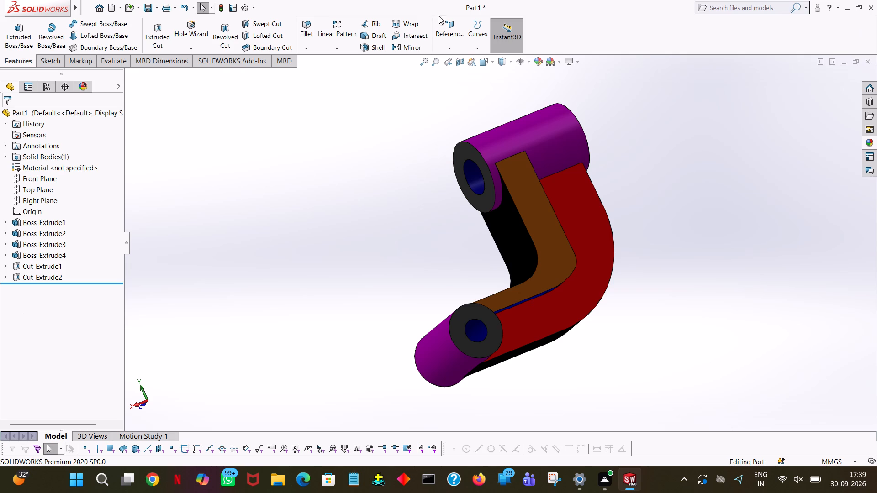
{"action": "left_click", "coordinate": [764, 239]}
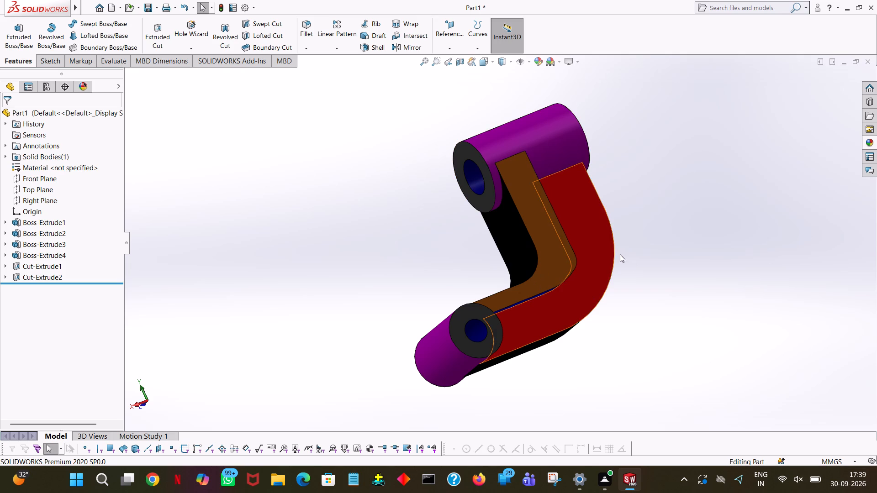
{"action": "left_click", "coordinate": [668, 186]}
{"action": "middle_click_drag", "start_coordinate": [418, 170], "coordinate": [446, 262]}
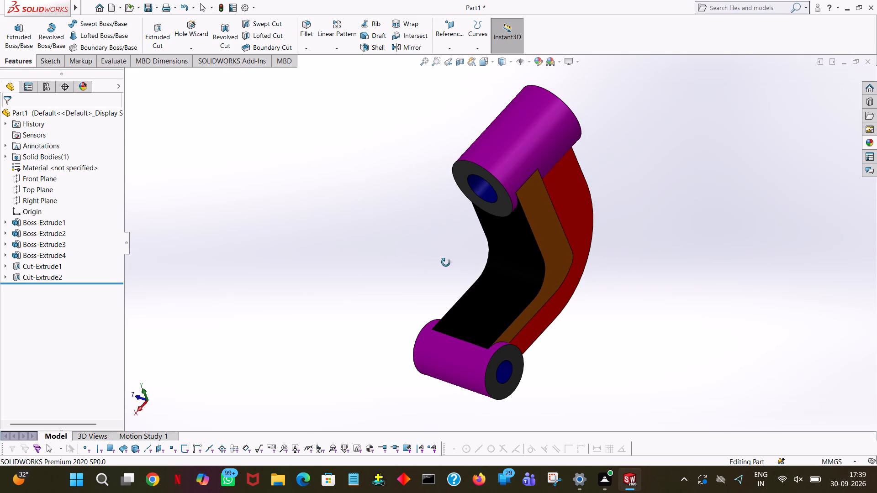
{"action": "middle_click_drag", "start_coordinate": [446, 262], "coordinate": [446, 262]}
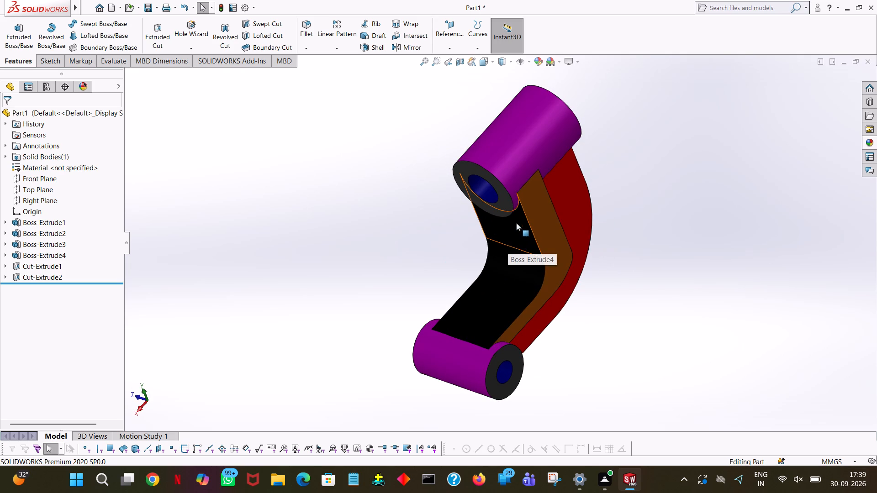
{"action": "left_click", "coordinate": [367, 205]}
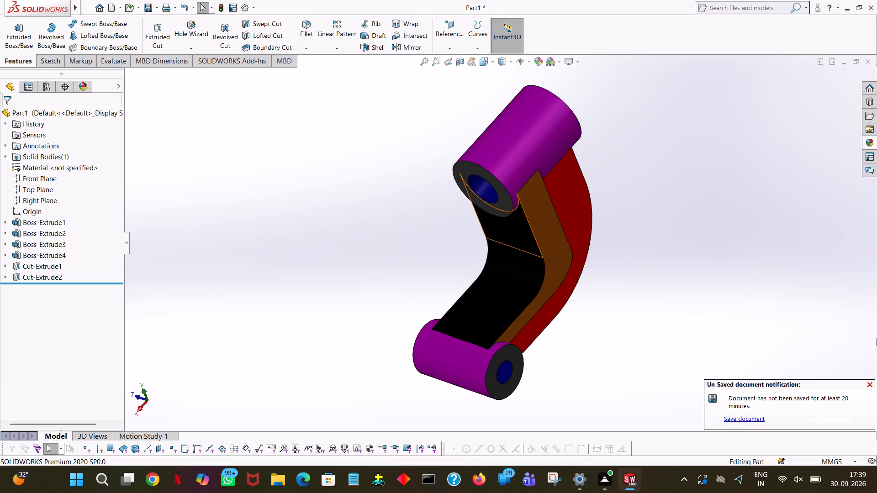
{"action": "left_click", "coordinate": [867, 387]}
{"action": "left_click", "coordinate": [775, 320]}
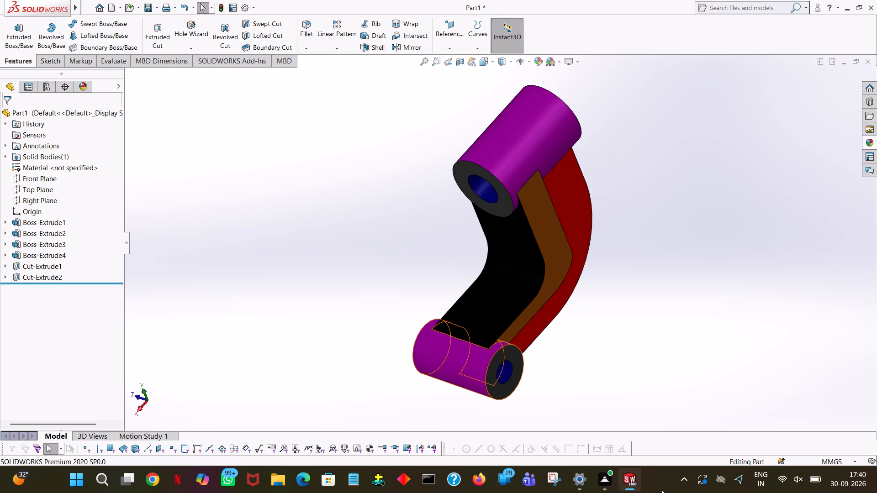
{"action": "left_click", "coordinate": [829, 217]}
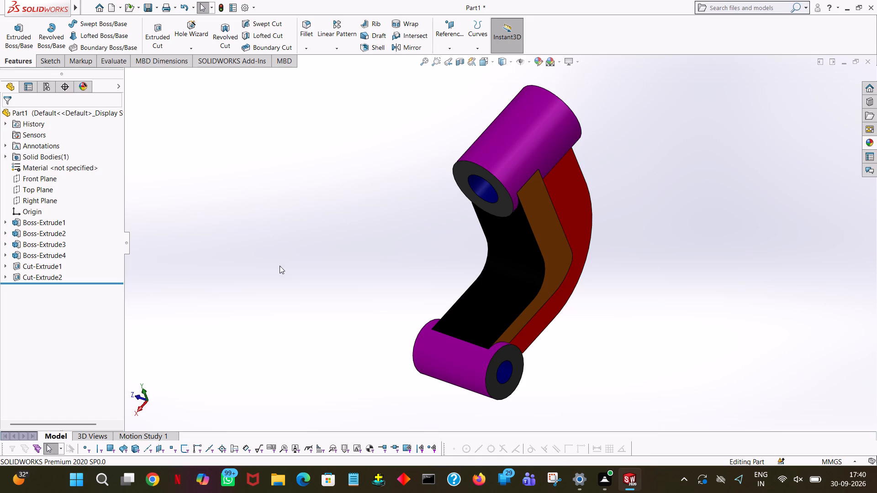
{"action": "left_click", "coordinate": [316, 189]}
{"action": "middle_click_drag", "start_coordinate": [675, 304], "coordinate": [267, 378]}
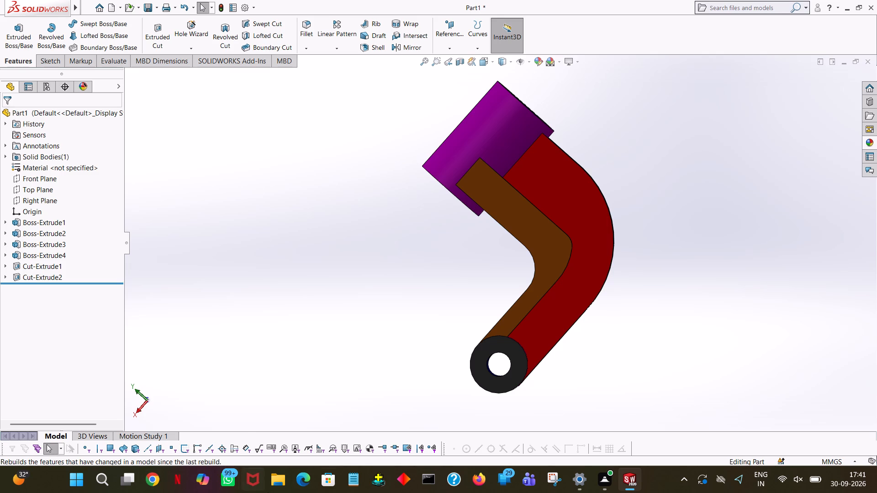
Save the part as "L-shaped bracket" in SOLIDWORKS Part format in the "desighn new job" folder on New Volume (E:).
{"action": "left_click", "coordinate": [147, 1]}
{"action": "left_click", "coordinate": [151, 11]}
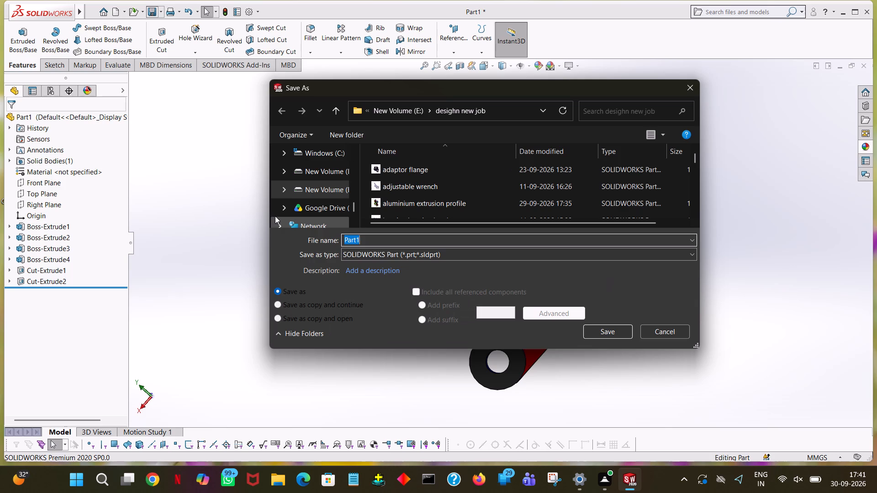
{"action": "key", "text": "l"}
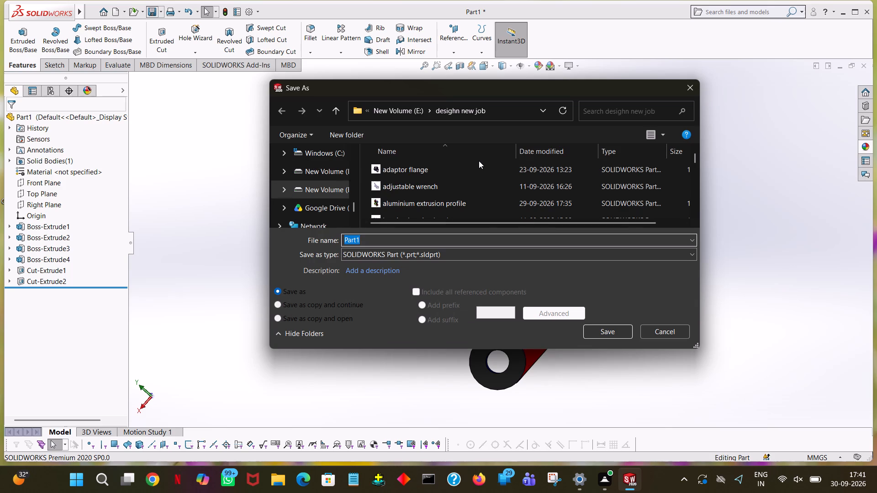
{"action": "key", "text": "minus"}
{"action": "key", "text": "BackSpace"}
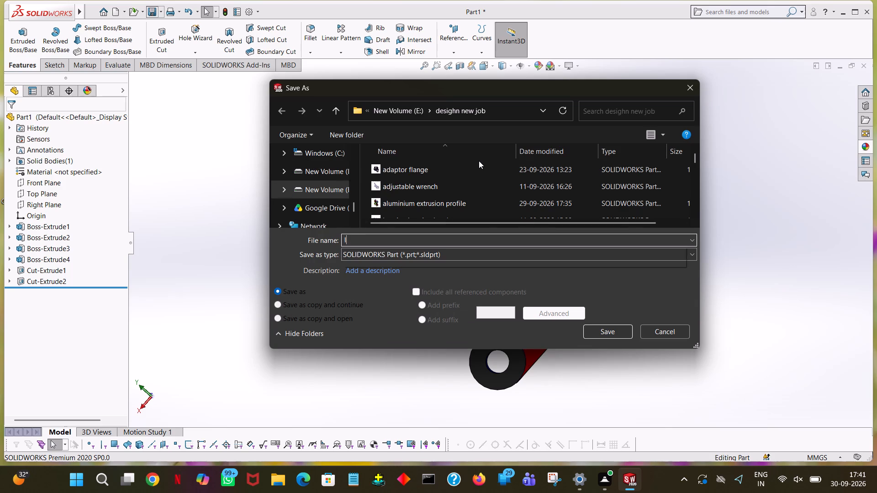
{"action": "key", "text": "BackSpace"}
{"action": "type", "text": "-s"}
{"action": "type", "text": "haped"}
{"action": "key", "text": "space"}
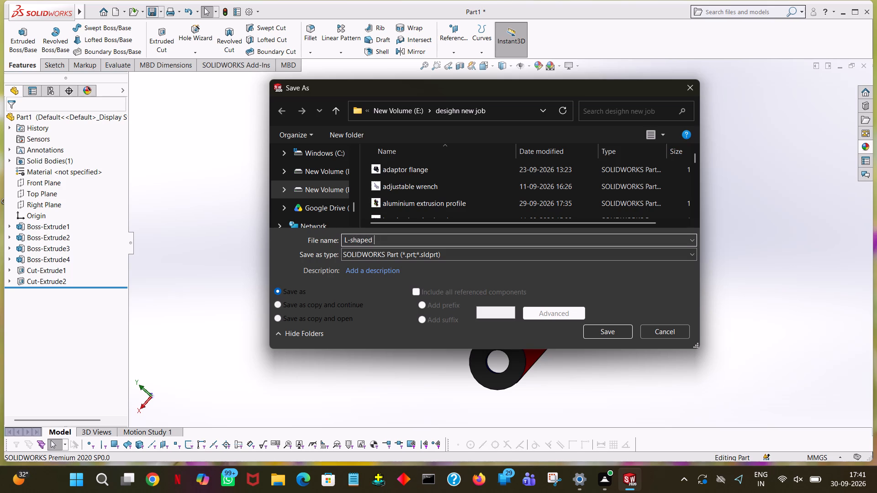
{"action": "type", "text": "bracket"}
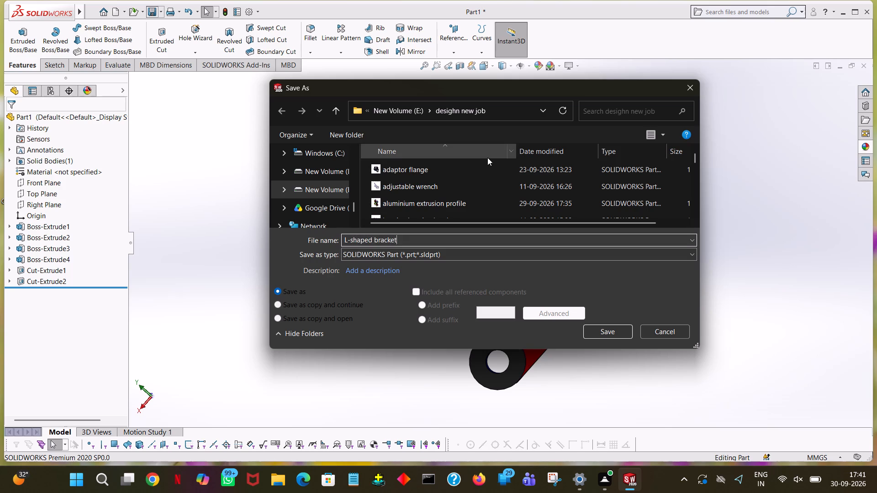
{"action": "left_click", "coordinate": [622, 328]}
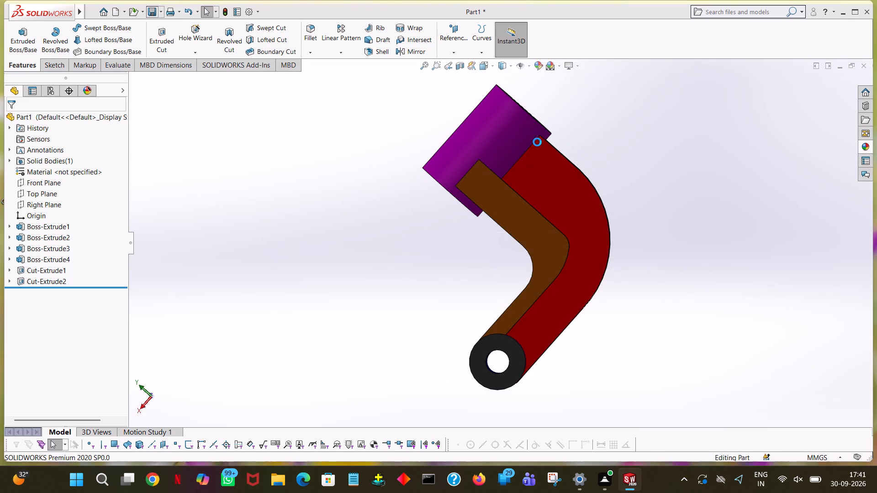
Save a PDF copy of the part as "L-shaped bracket" in the "pdf new job" folder on New Volume (E:).
{"action": "left_click", "coordinate": [161, 13]}
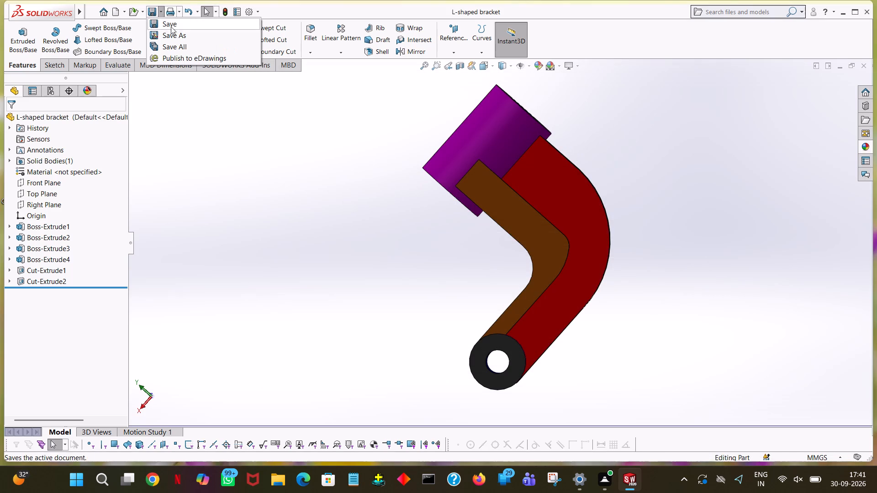
{"action": "left_click", "coordinate": [175, 44]}
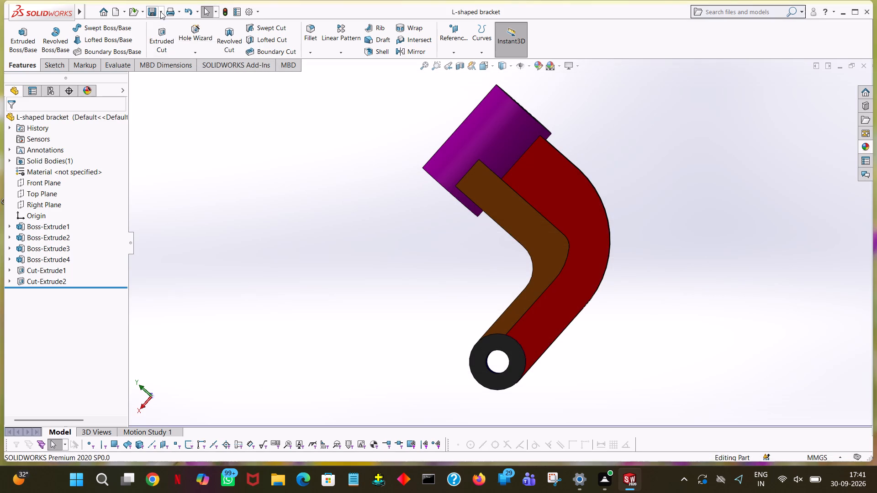
{"action": "left_click", "coordinate": [160, 11]}
{"action": "left_click", "coordinate": [159, 10]}
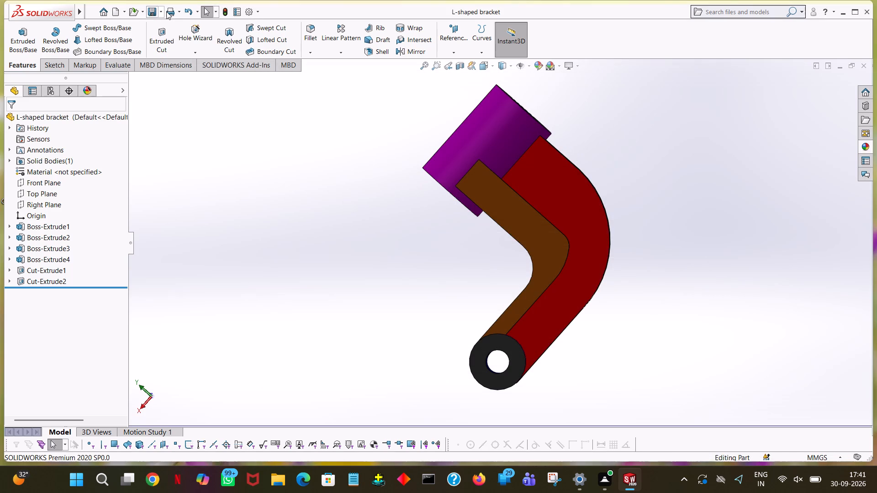
{"action": "left_click", "coordinate": [161, 11]}
{"action": "left_click", "coordinate": [169, 35]}
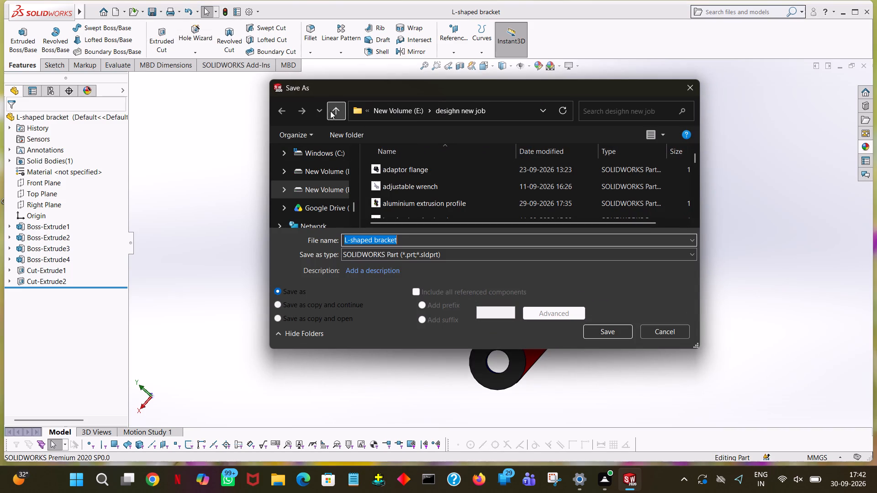
{"action": "left_click", "coordinate": [338, 111]}
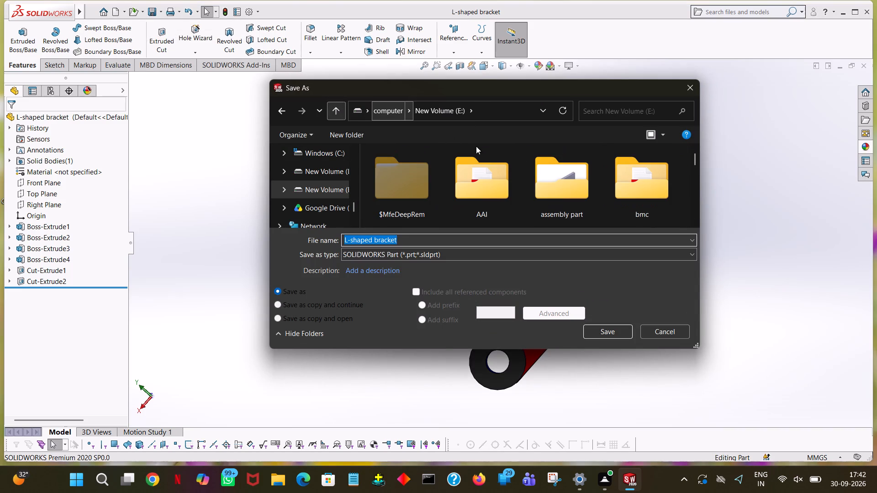
{"action": "left_click_drag", "start_coordinate": [696, 157], "coordinate": [700, 174]}
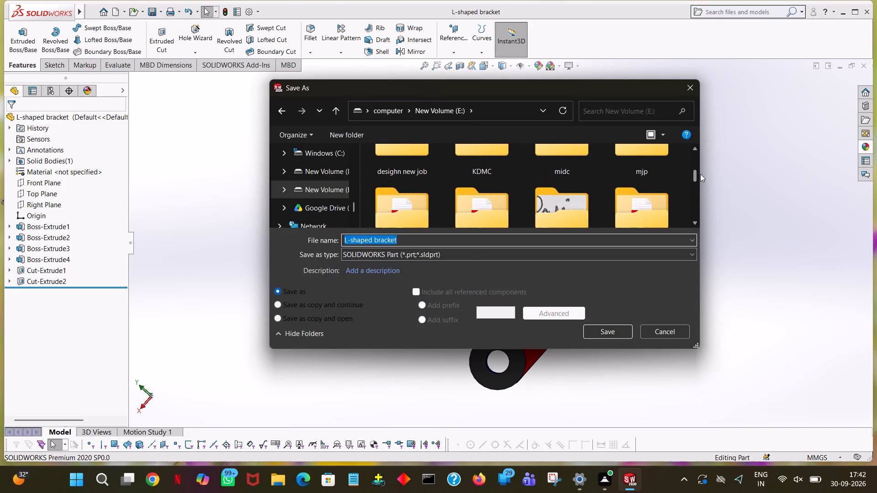
{"action": "left_click_drag", "start_coordinate": [700, 174], "coordinate": [711, 196]}
{"action": "double_click", "coordinate": [475, 163]}
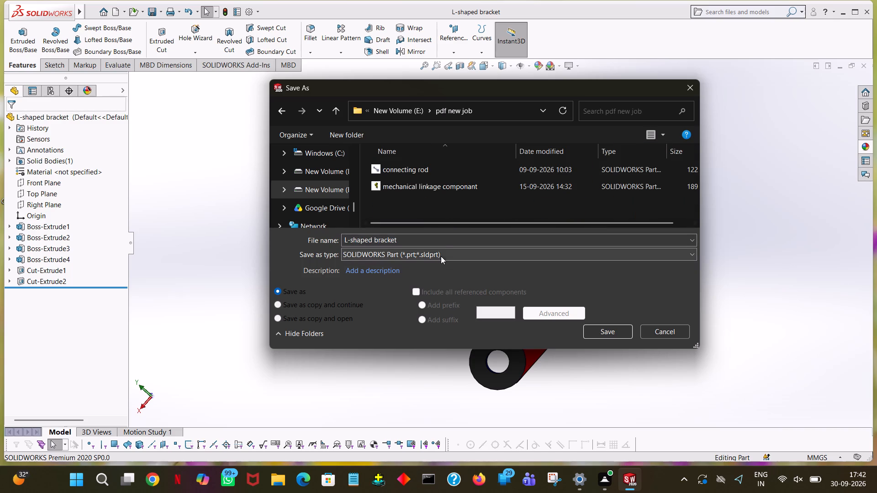
{"action": "left_click", "coordinate": [451, 251]}
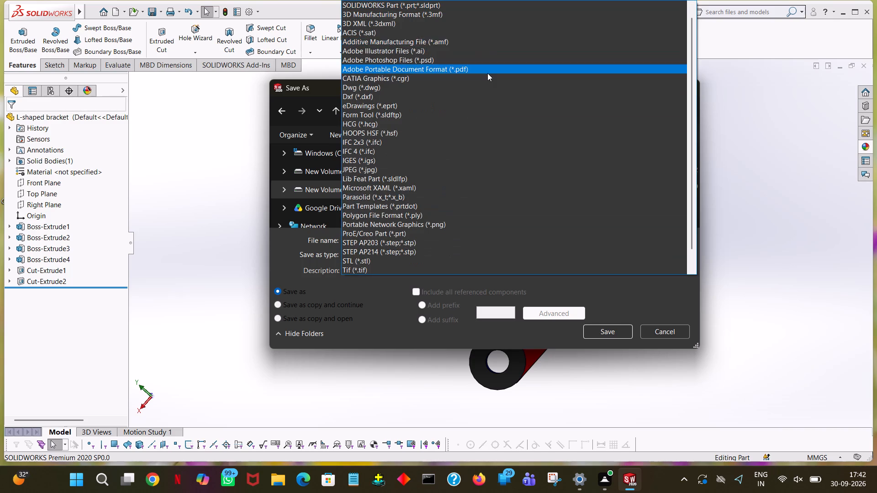
{"action": "left_click", "coordinate": [487, 73]}
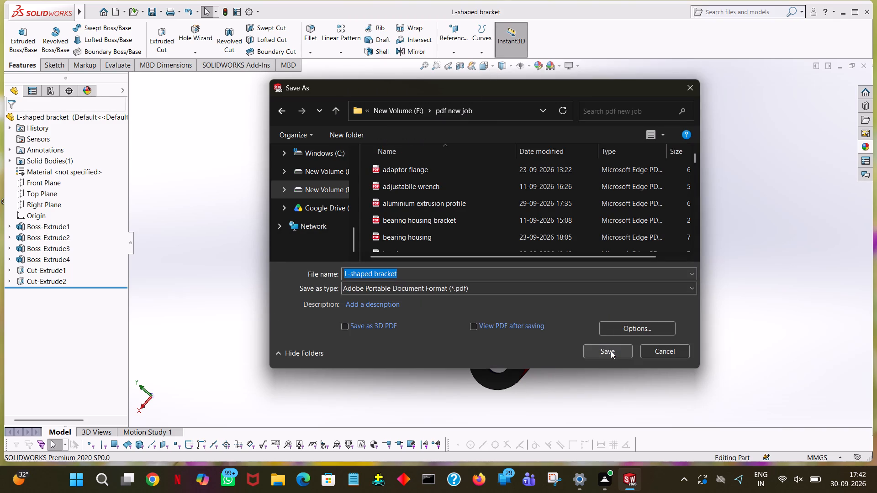
{"action": "left_click", "coordinate": [611, 351]}
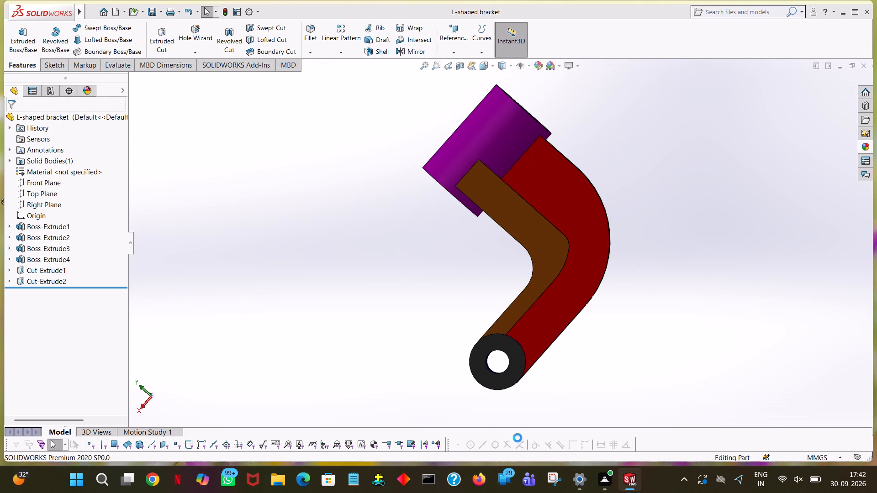